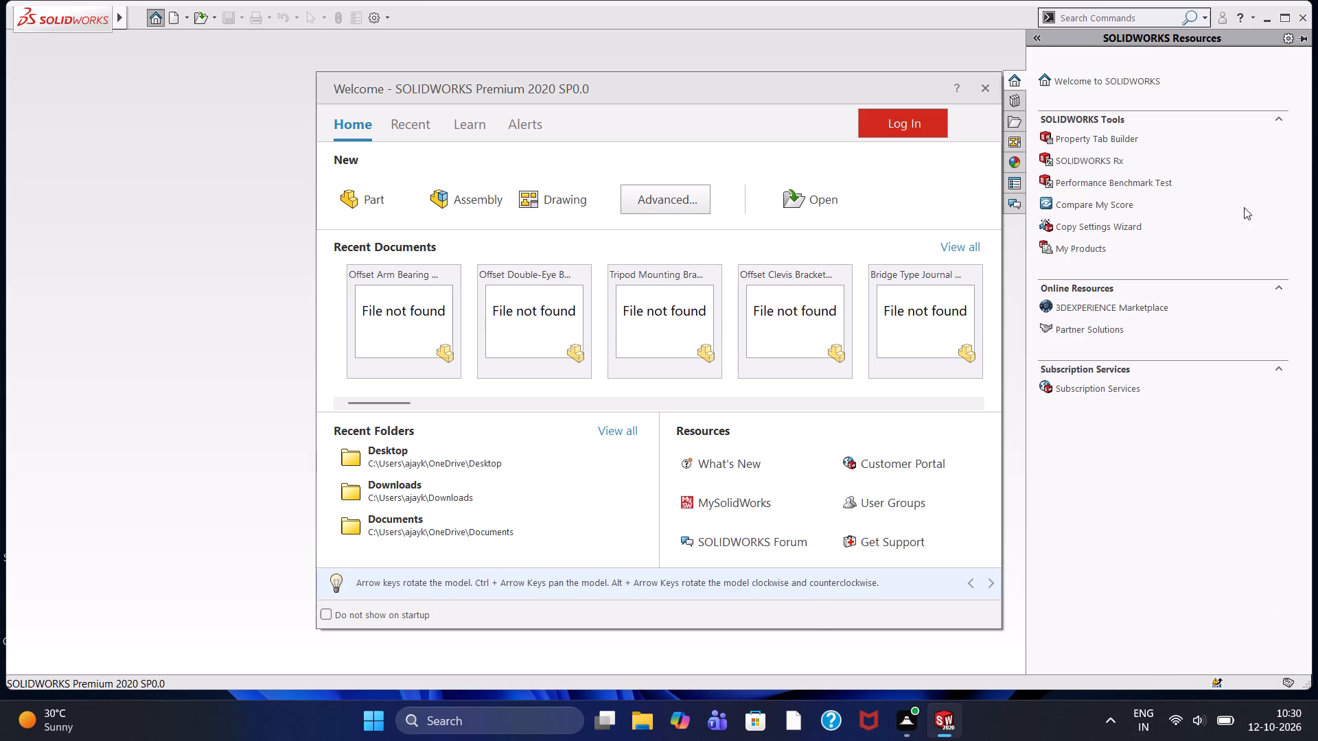
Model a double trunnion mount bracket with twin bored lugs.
Dismiss the welcome window and create a new part document.
{"action": "left_click", "coordinate": [982, 90]}
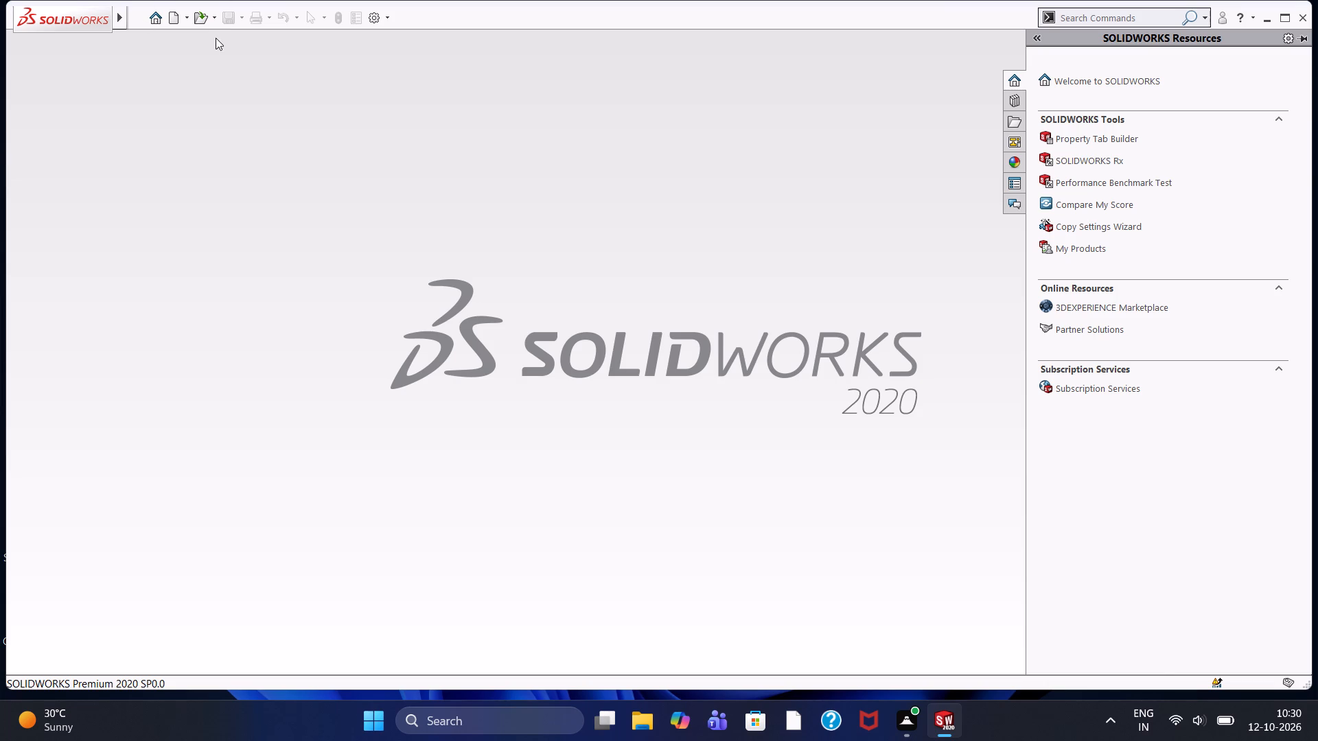
{"action": "left_click", "coordinate": [168, 22]}
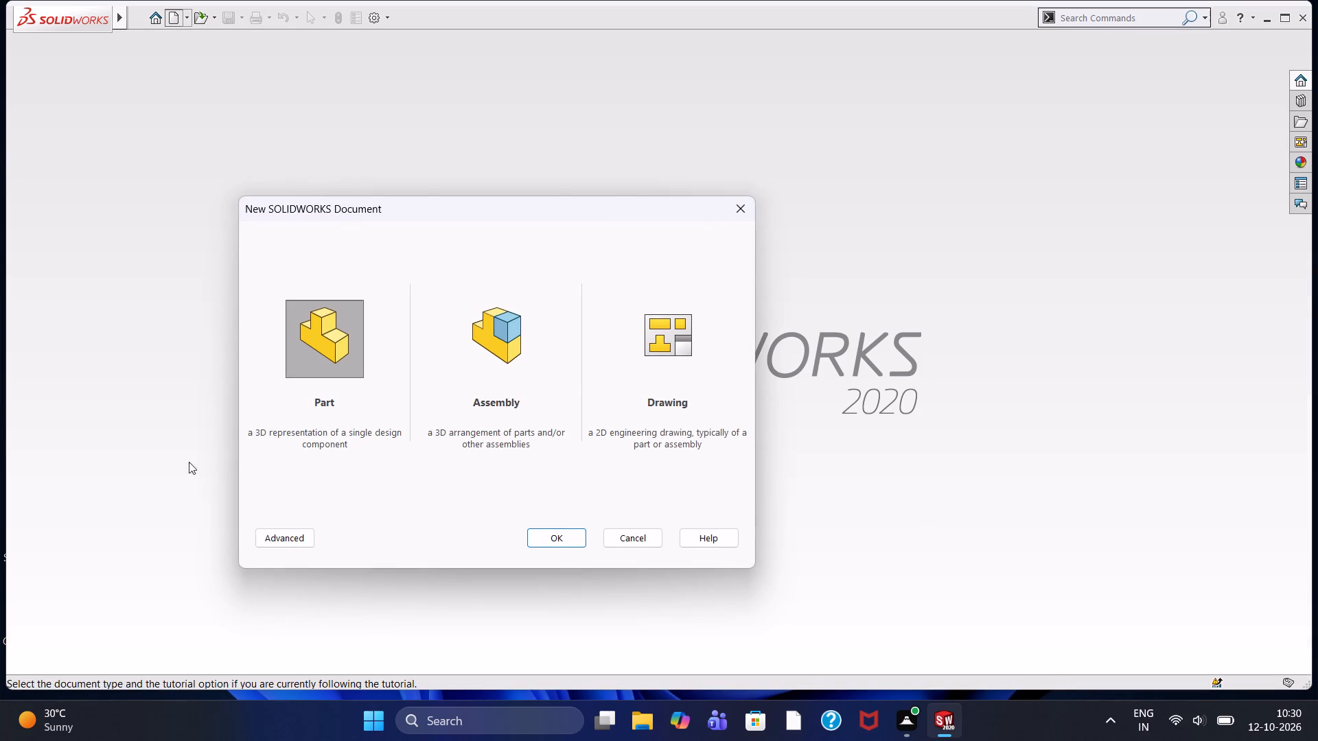
{"action": "double_click", "coordinate": [320, 346]}
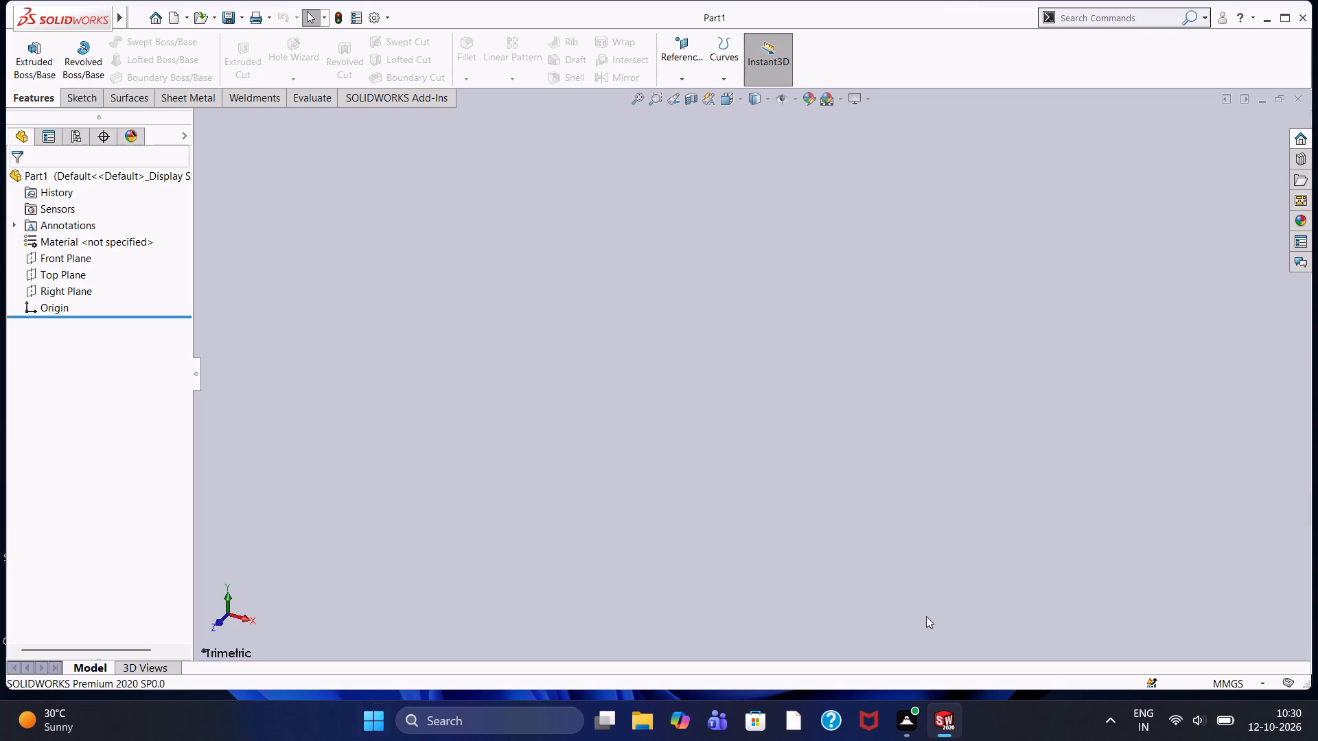
Sketch a center rectangle on the Front Plane, centred on the origin, 20 mm high and 128 mm wide.
{"action": "left_click", "coordinate": [90, 99]}
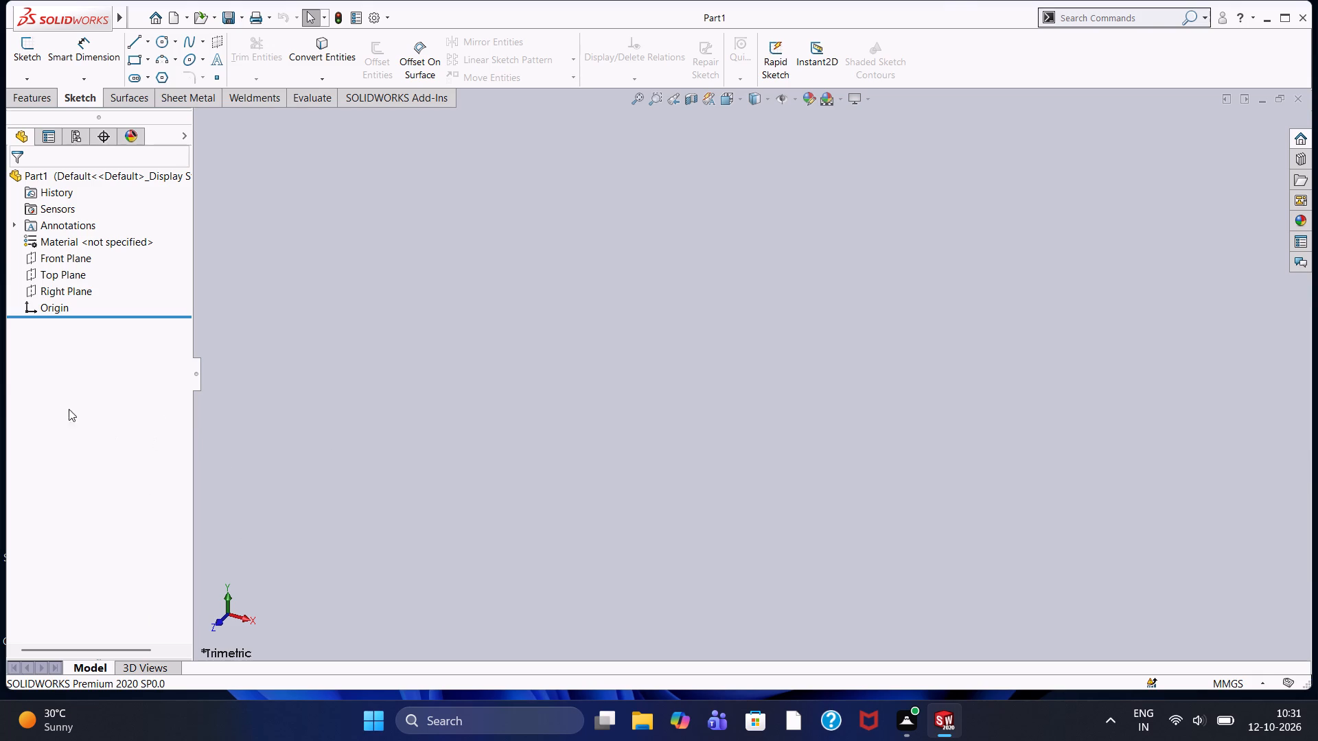
{"action": "left_click", "coordinate": [67, 257]}
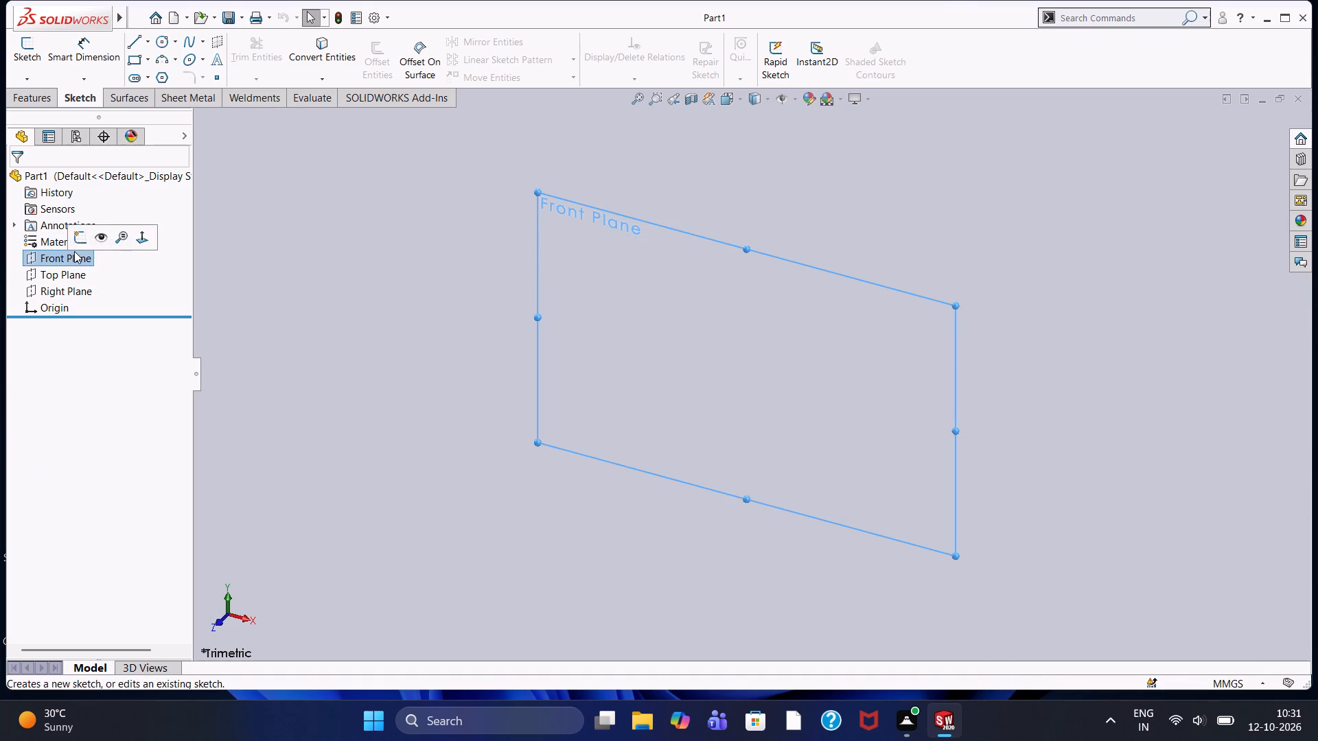
{"action": "left_click", "coordinate": [81, 237]}
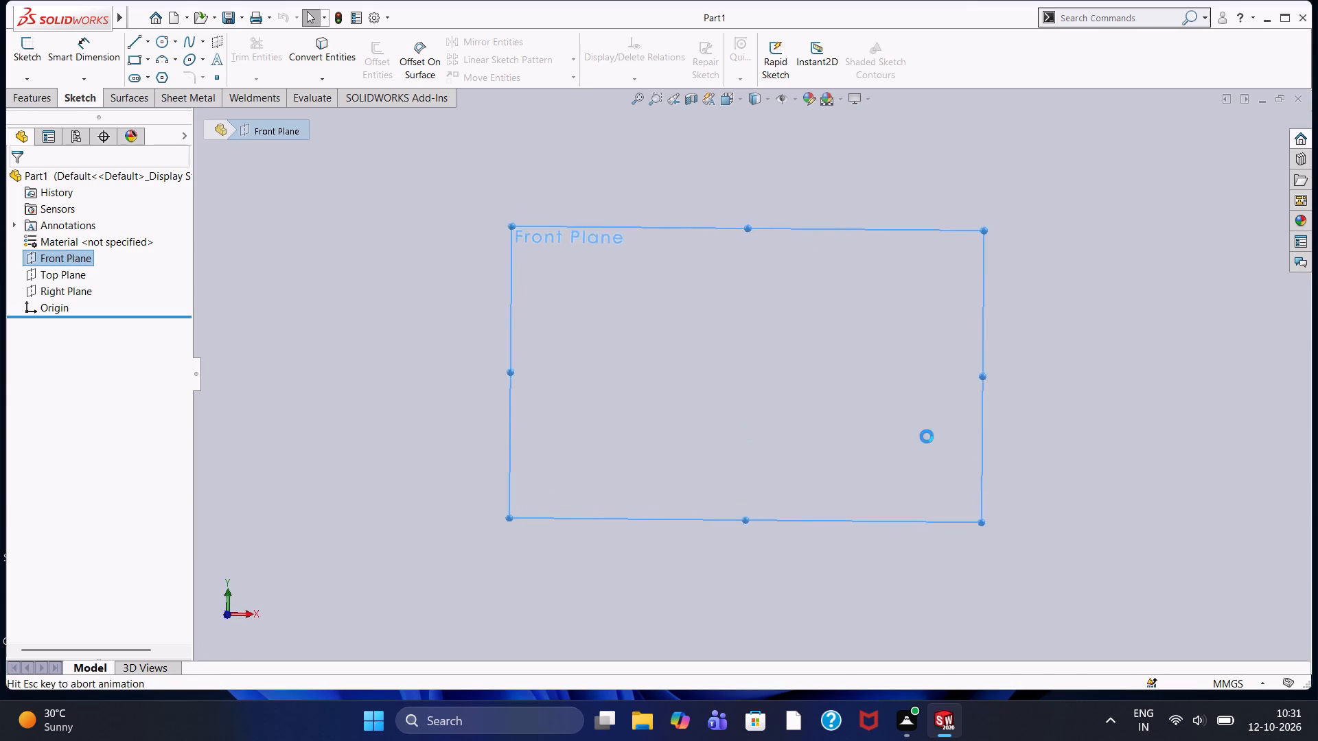
{"action": "left_click", "coordinate": [702, 399]}
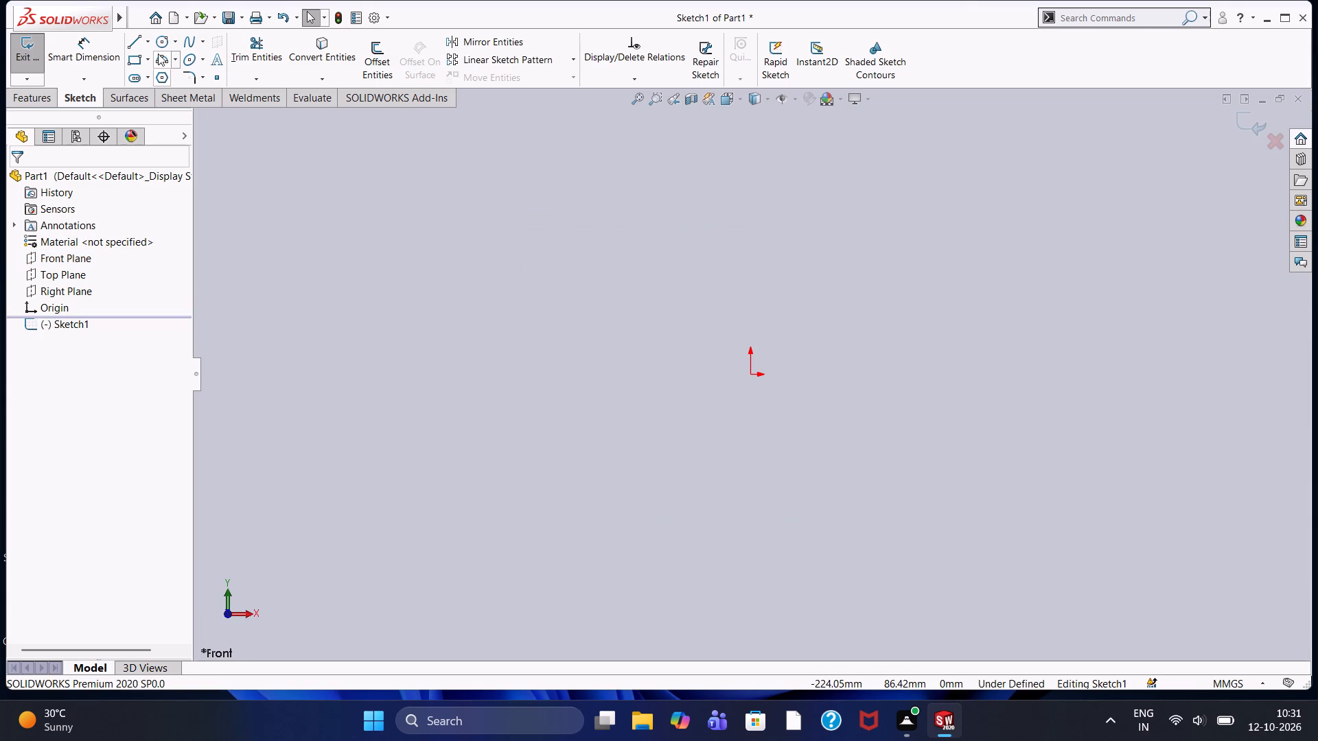
{"action": "left_click", "coordinate": [148, 56]}
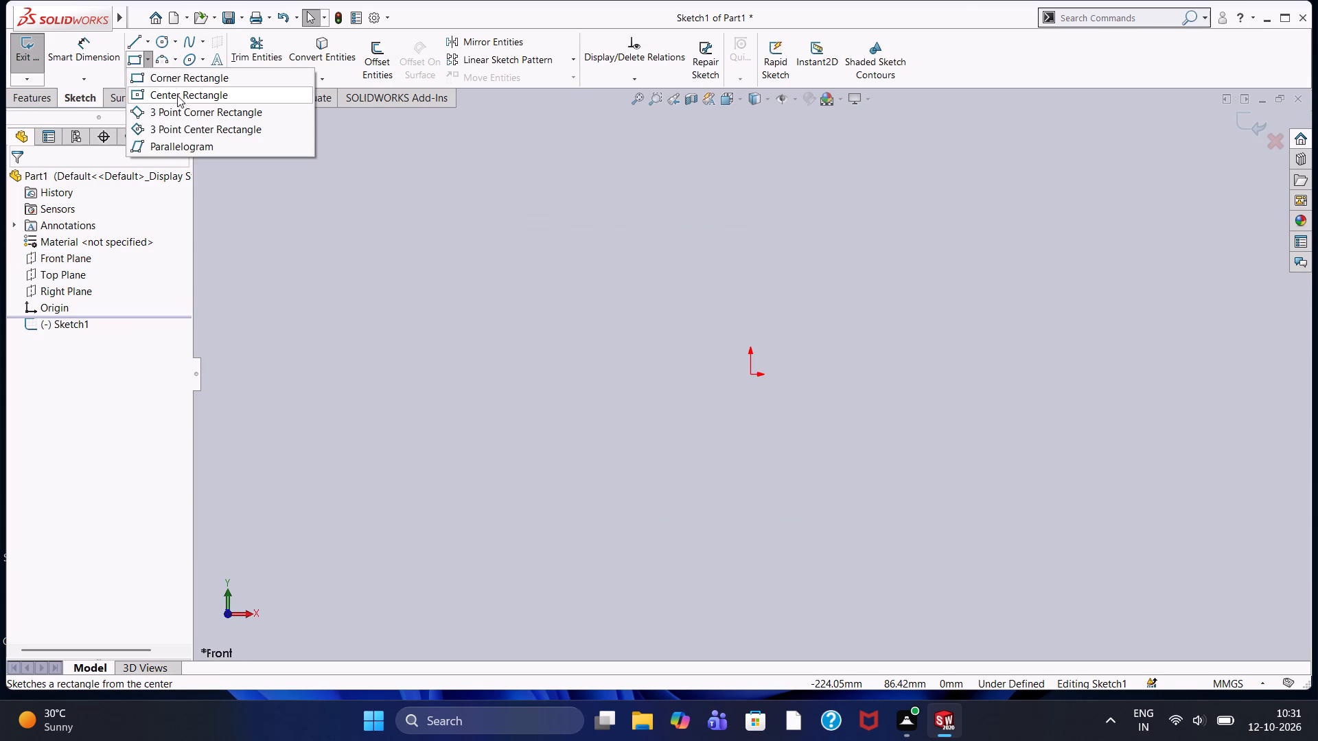
{"action": "left_click", "coordinate": [178, 97]}
{"action": "left_click", "coordinate": [750, 375]}
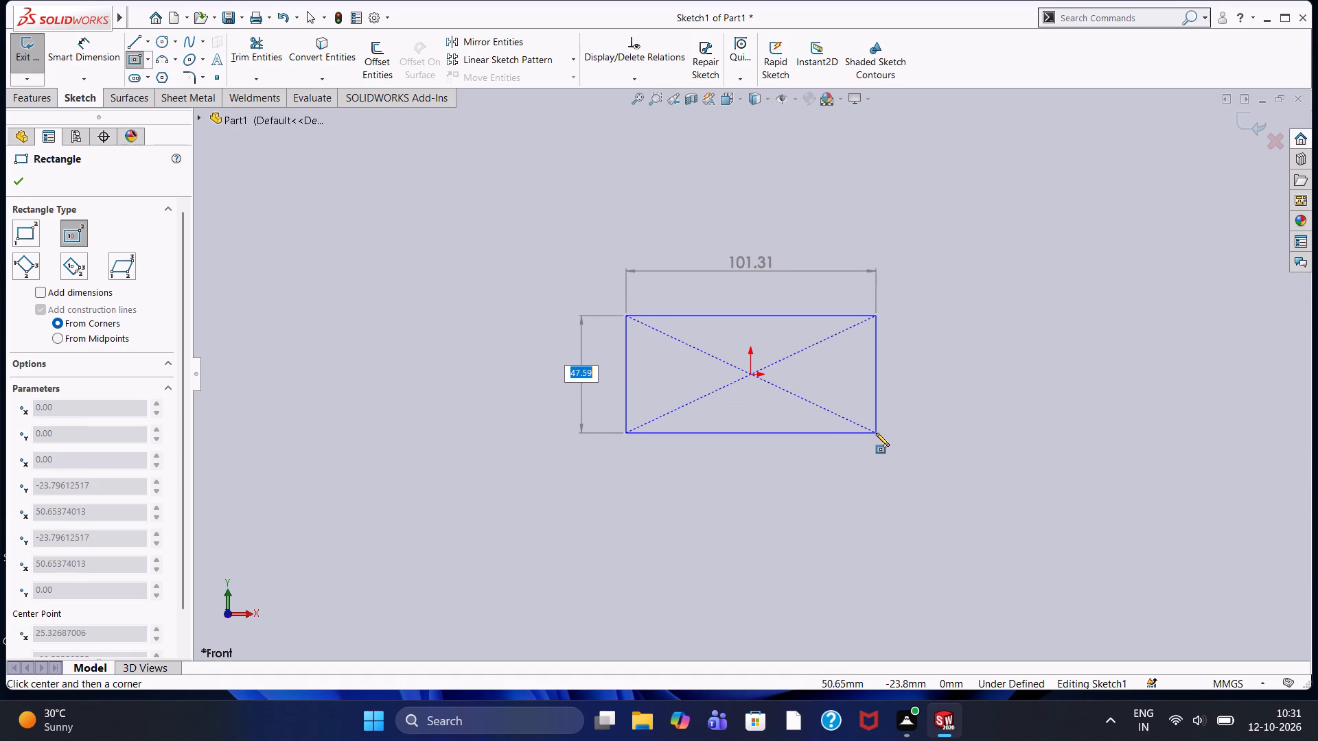
{"action": "type", "text": "20"}
{"action": "key", "text": "Return"}
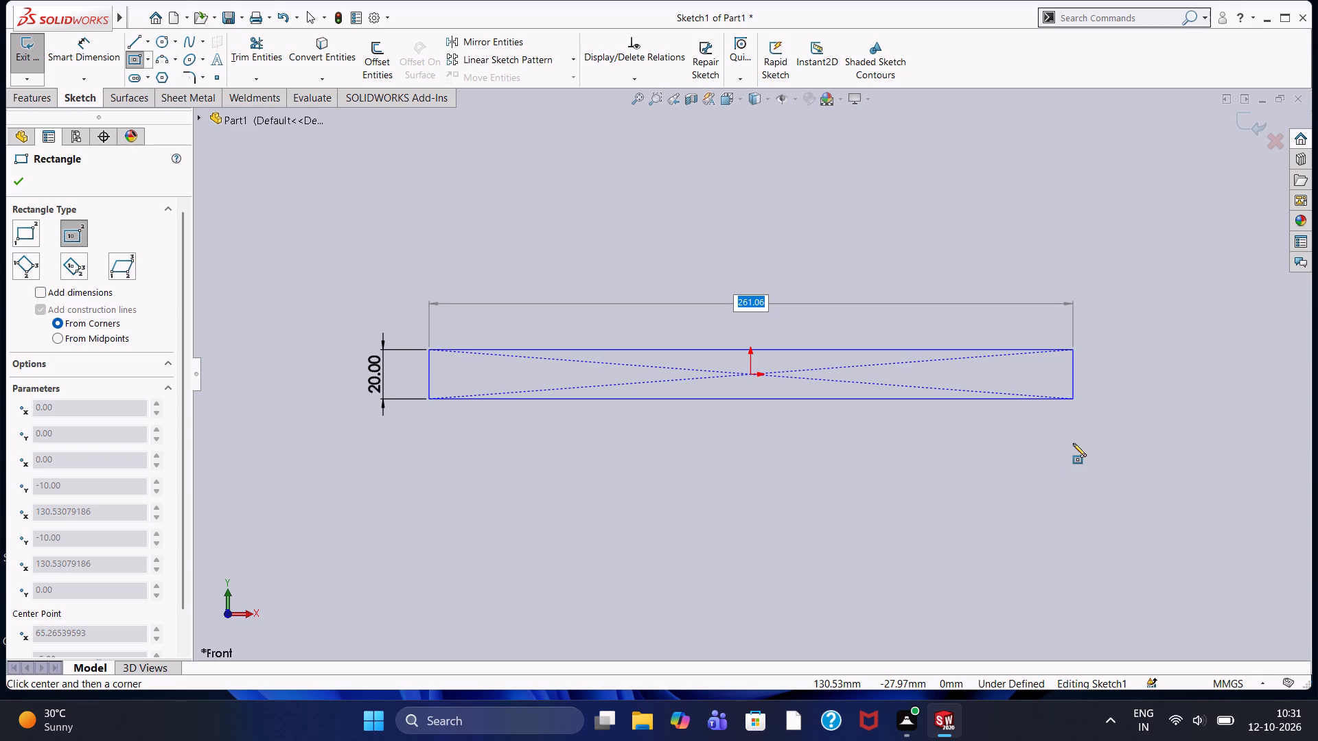
{"action": "type", "text": "128"}
{"action": "key", "text": "Return"}
{"action": "key", "text": "Escape"}
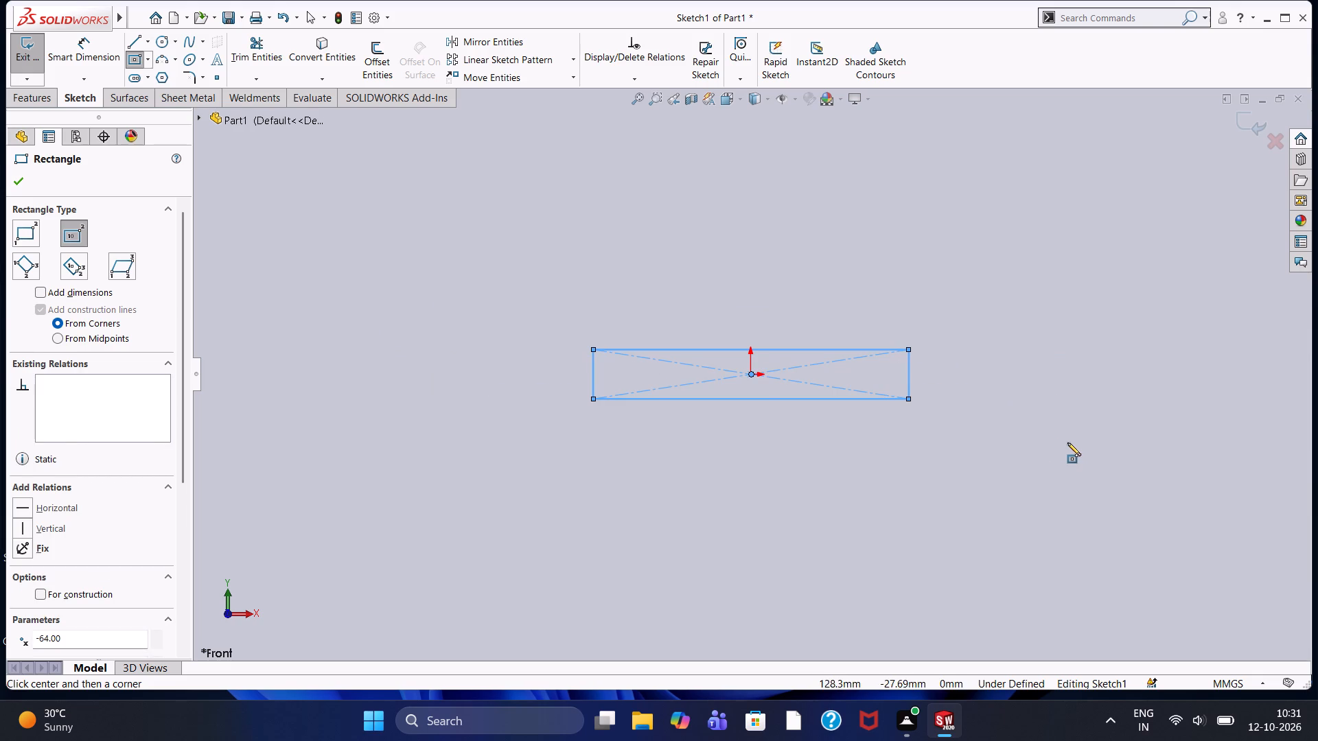
Add Smart Dimensions for the rectangle's height at its left side and its width along the bottom edge.
{"action": "left_click", "coordinate": [91, 63]}
{"action": "key", "text": "Escape"}
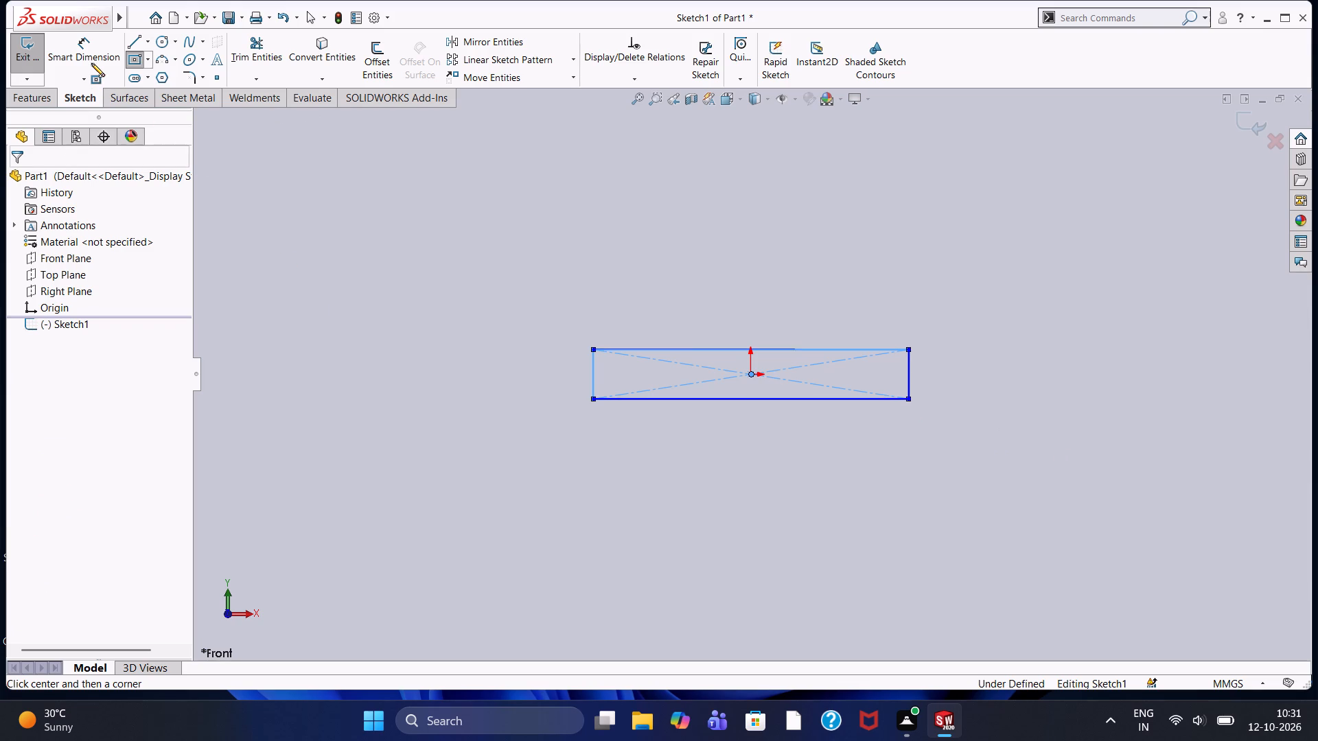
{"action": "left_click", "coordinate": [104, 46]}
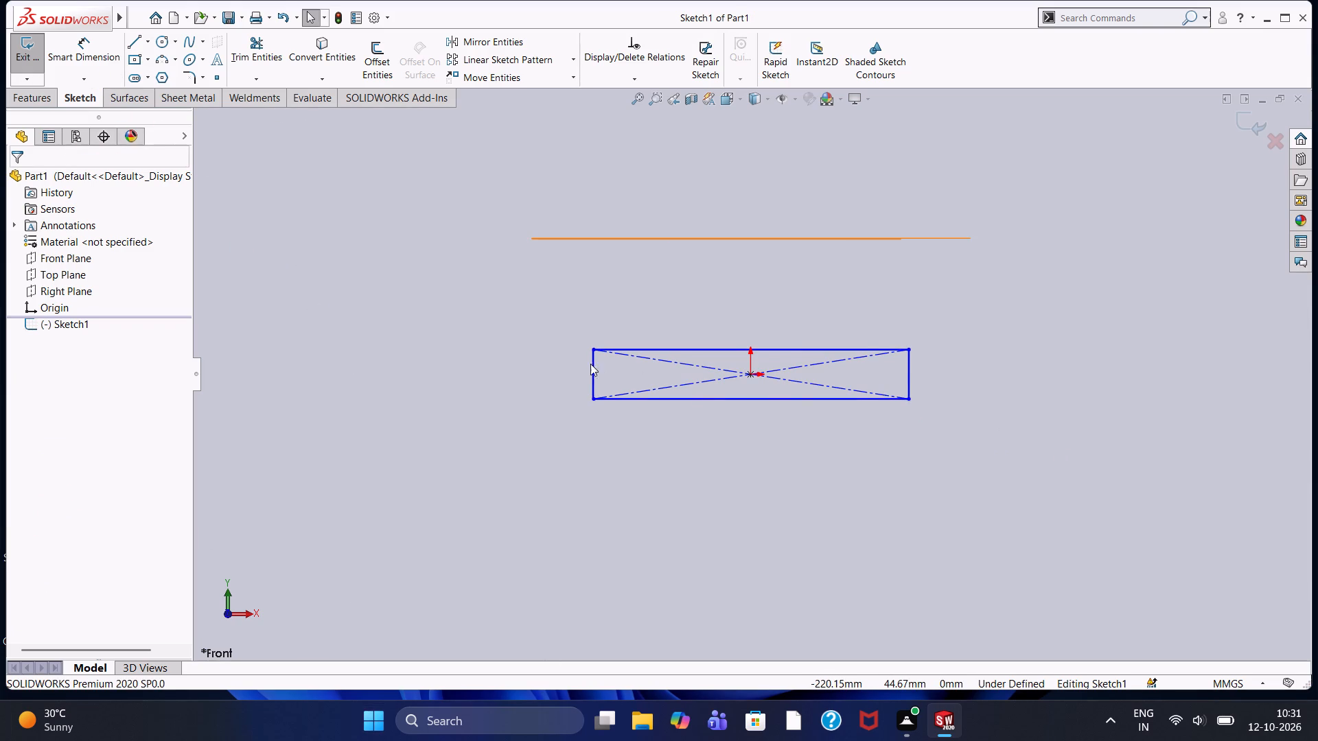
{"action": "left_click", "coordinate": [88, 45]}
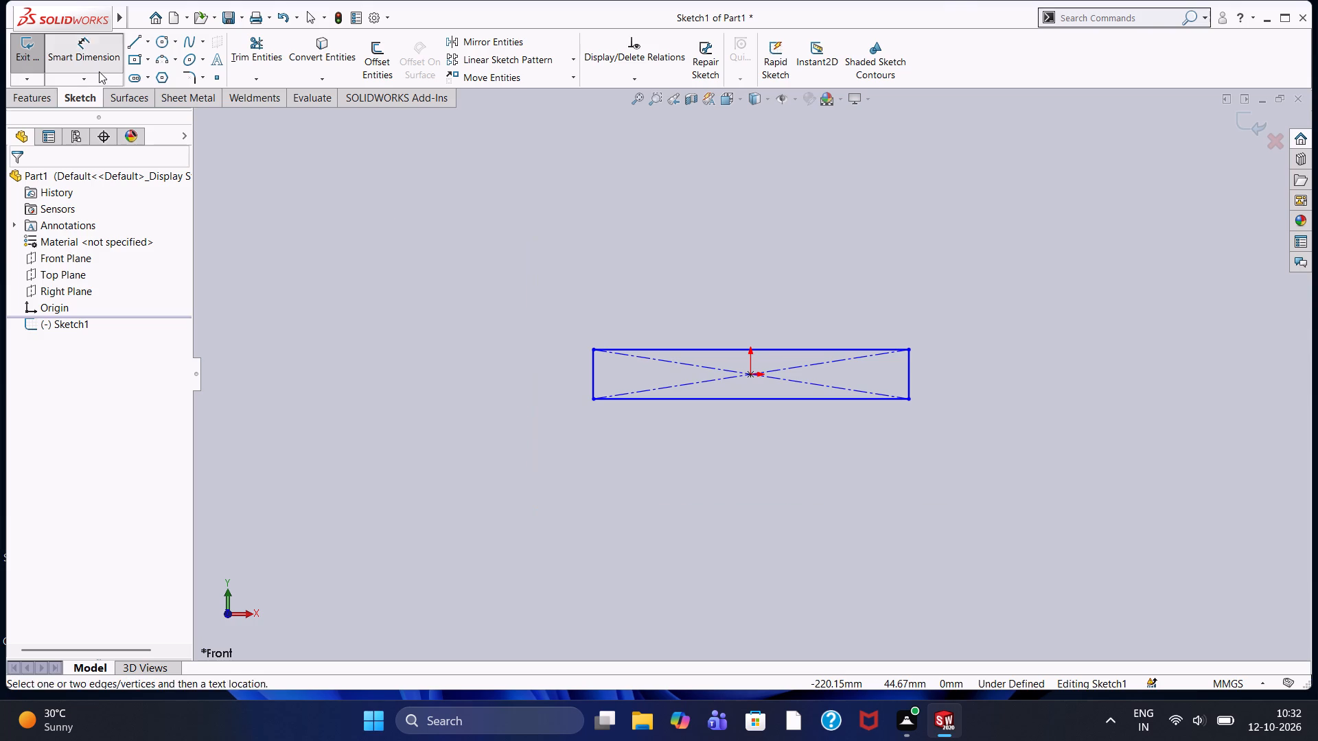
{"action": "left_click", "coordinate": [595, 379]}
{"action": "left_click", "coordinate": [511, 369]}
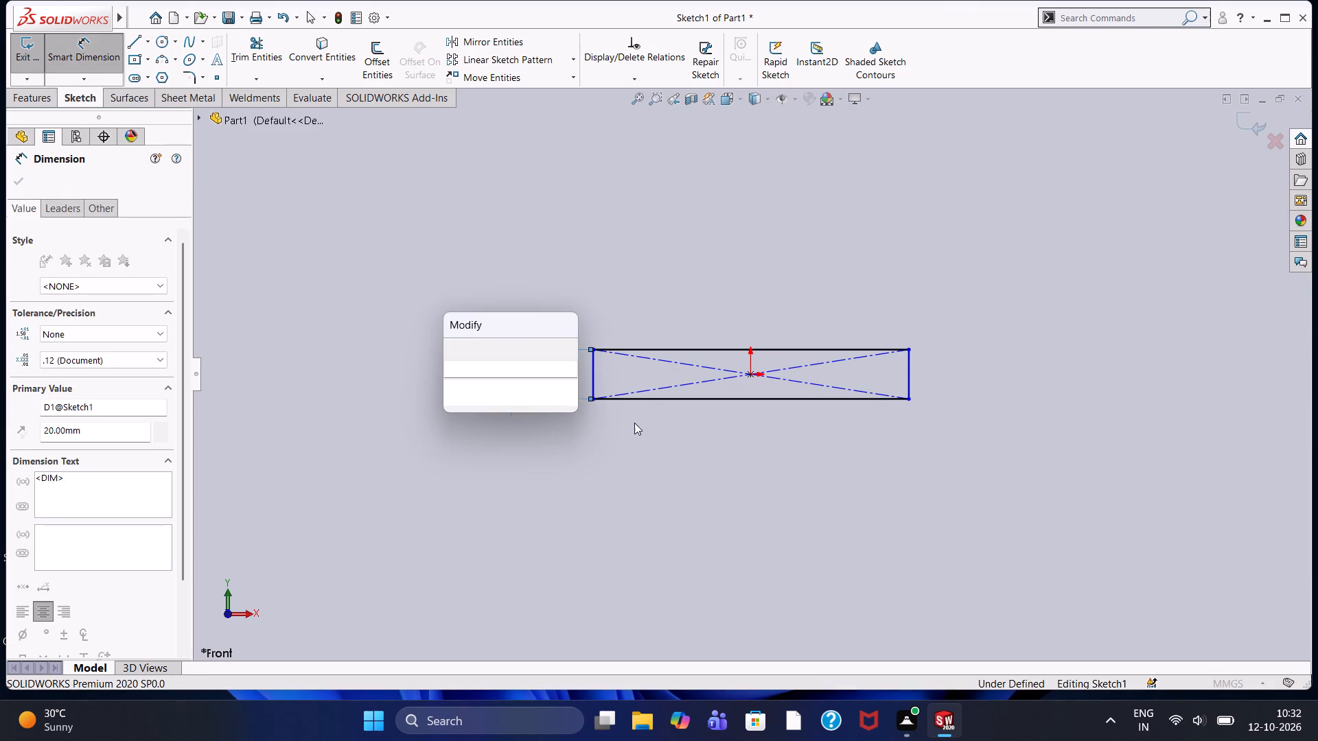
{"action": "left_click", "coordinate": [448, 355]}
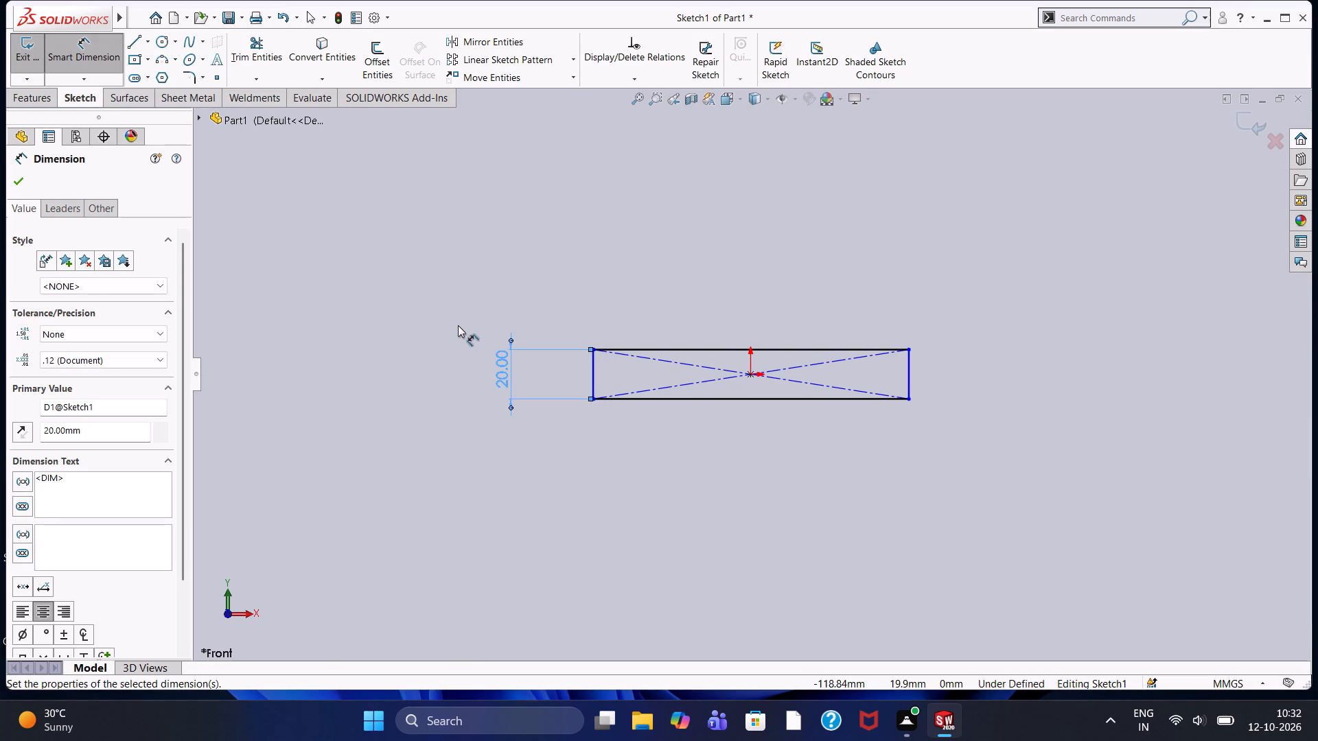
{"action": "left_click", "coordinate": [743, 397]}
{"action": "left_click", "coordinate": [748, 436]}
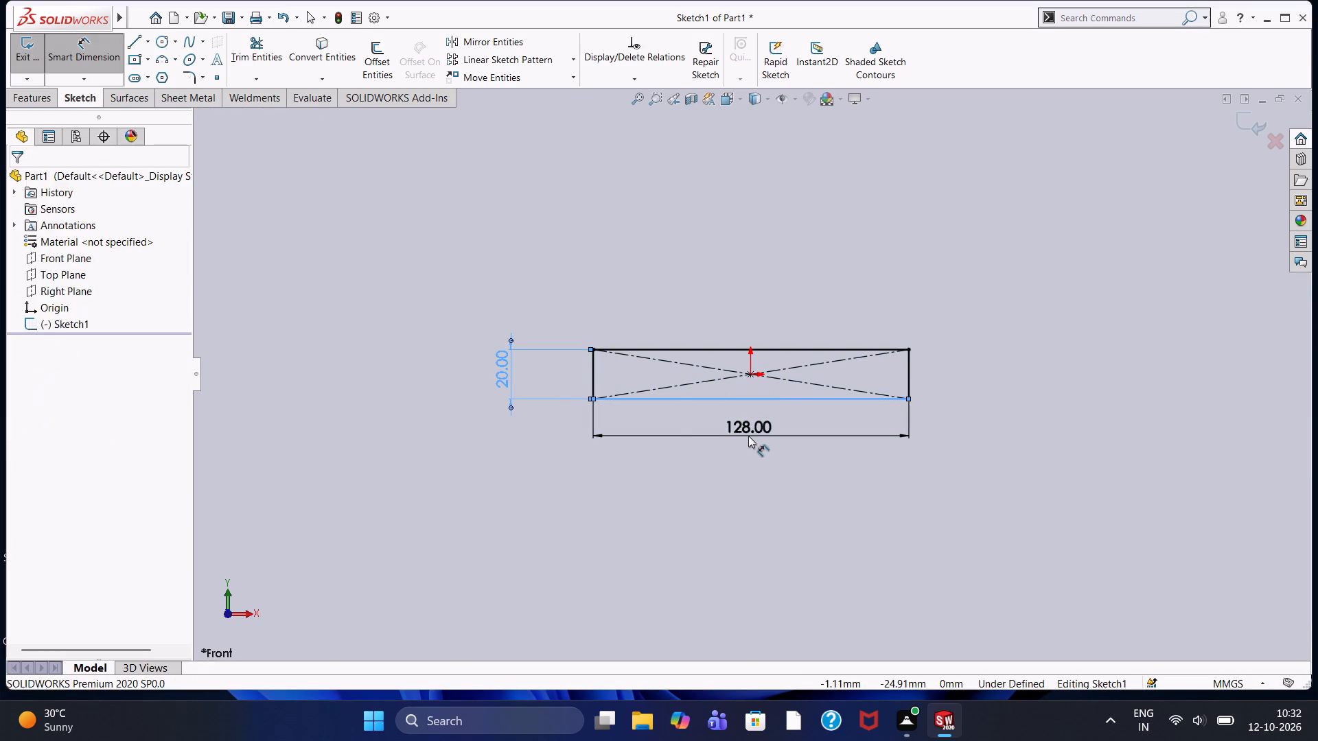
{"action": "left_click", "coordinate": [685, 414]}
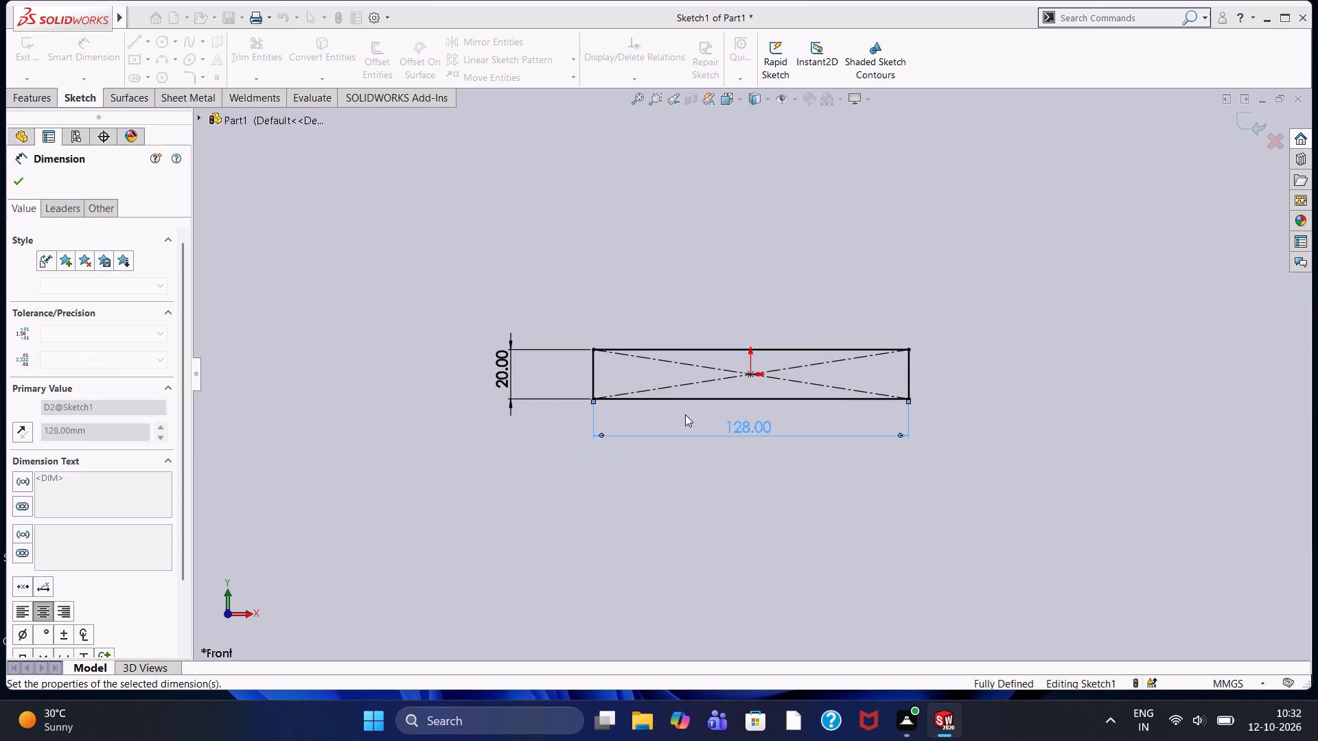
{"action": "left_click", "coordinate": [17, 173]}
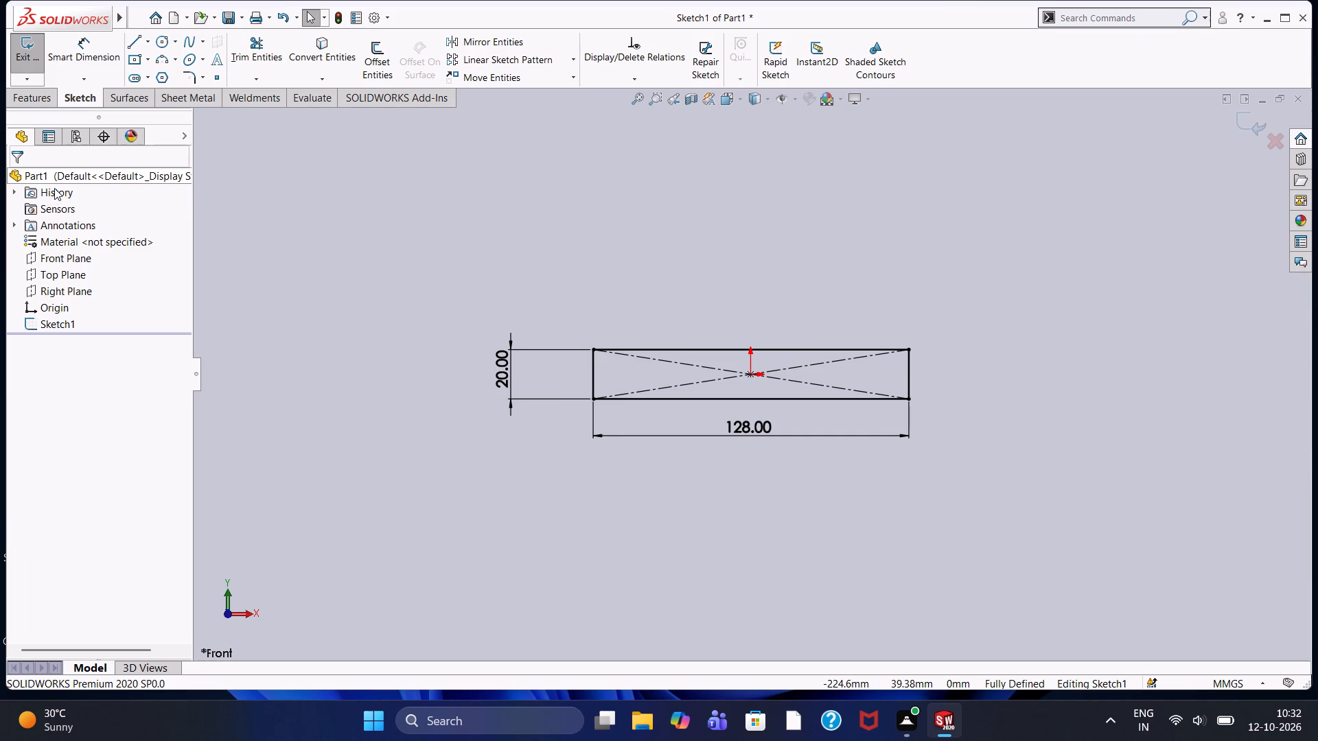
Extrude the rectangle as a blind boss 64 mm deep from the sketch plane.
{"action": "left_click", "coordinate": [38, 102]}
{"action": "left_click", "coordinate": [30, 66]}
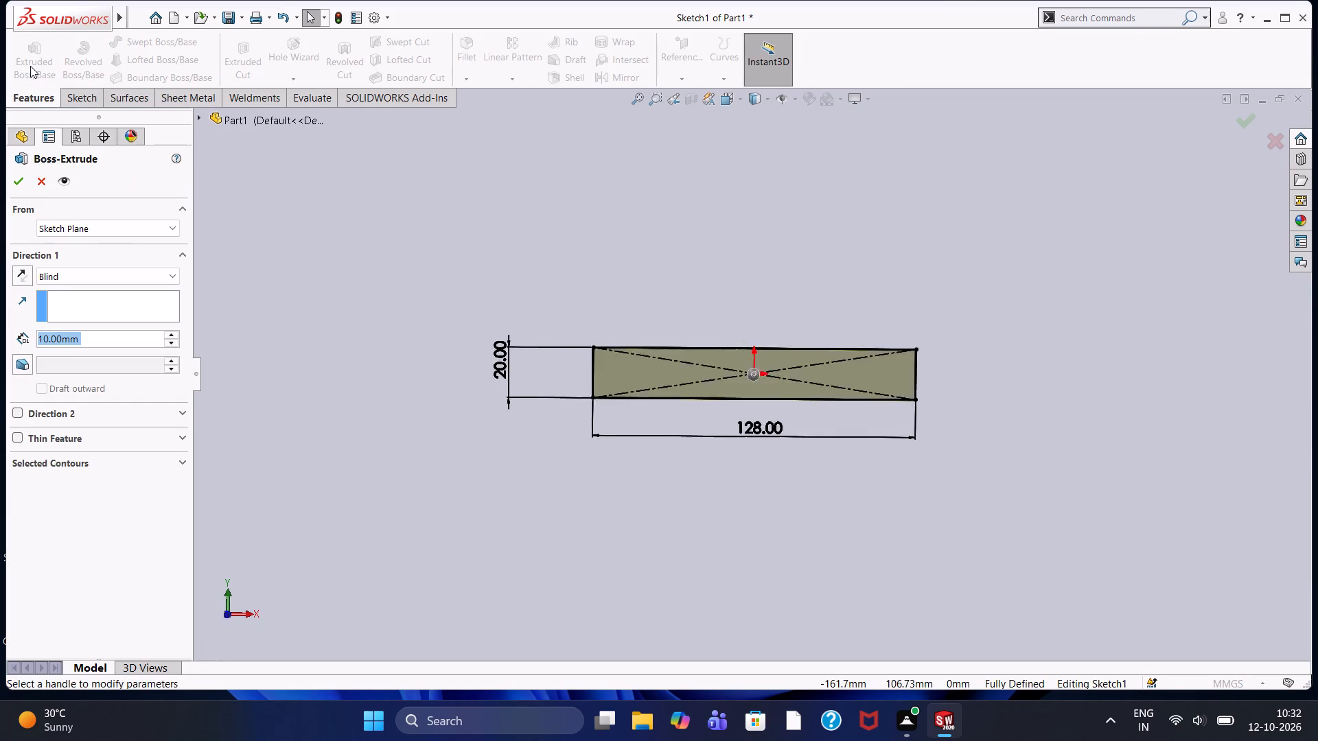
{"action": "left_click", "coordinate": [174, 330]}
{"action": "left_click", "coordinate": [170, 334]}
{"action": "triple_click", "coordinate": [170, 334]}
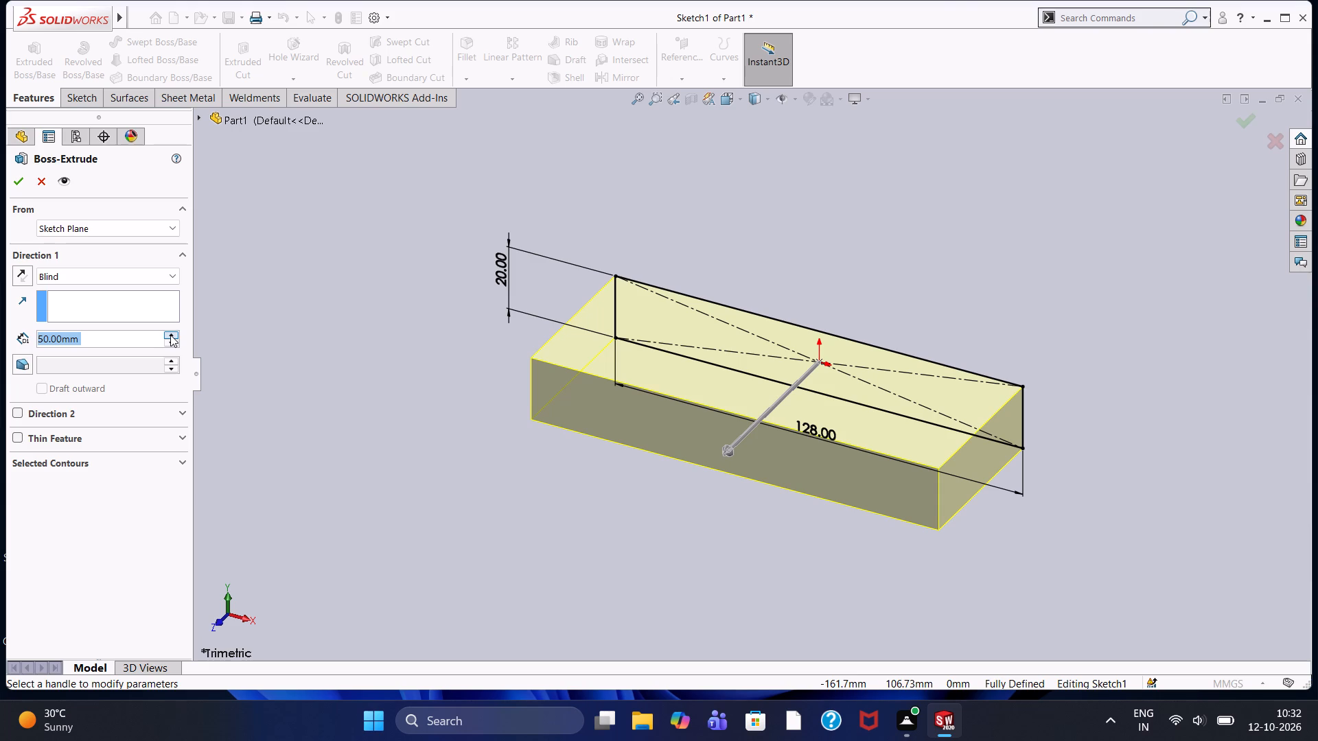
{"action": "type", "text": "64"}
{"action": "key", "text": "Return"}
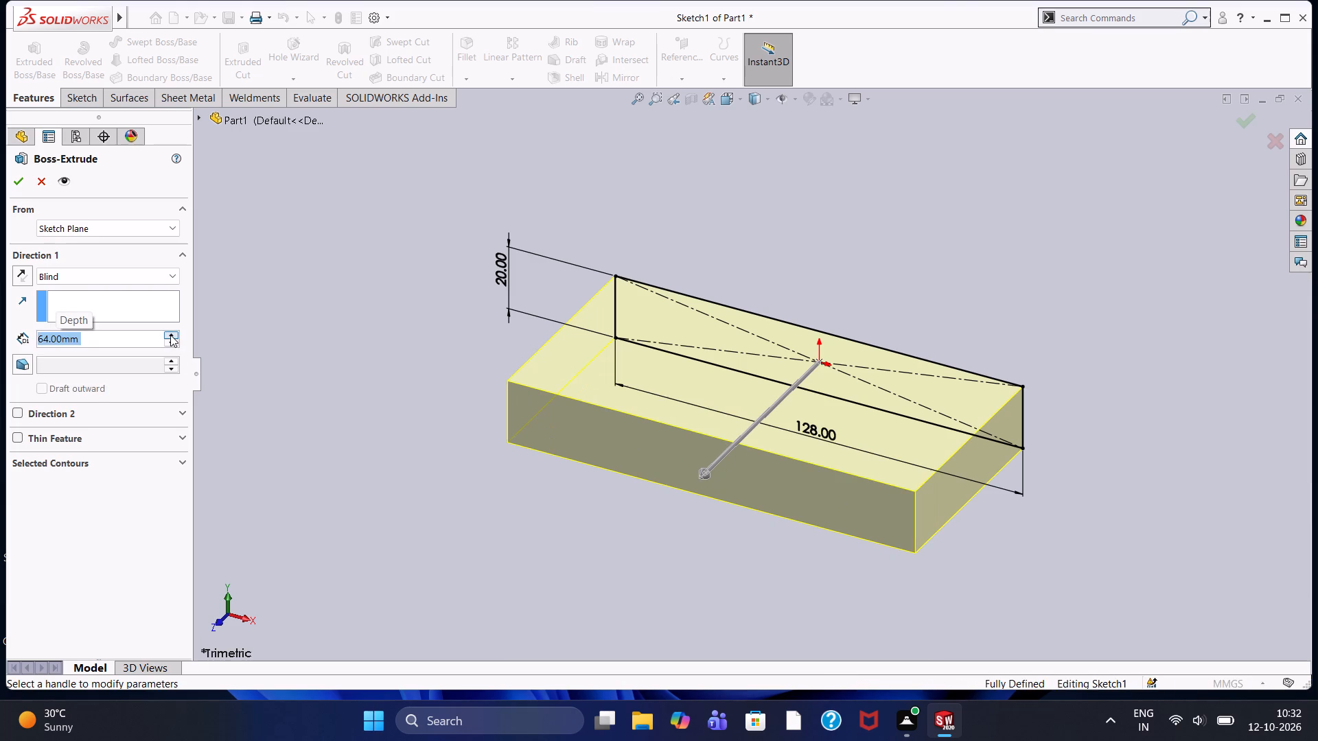
{"action": "left_click", "coordinate": [12, 184]}
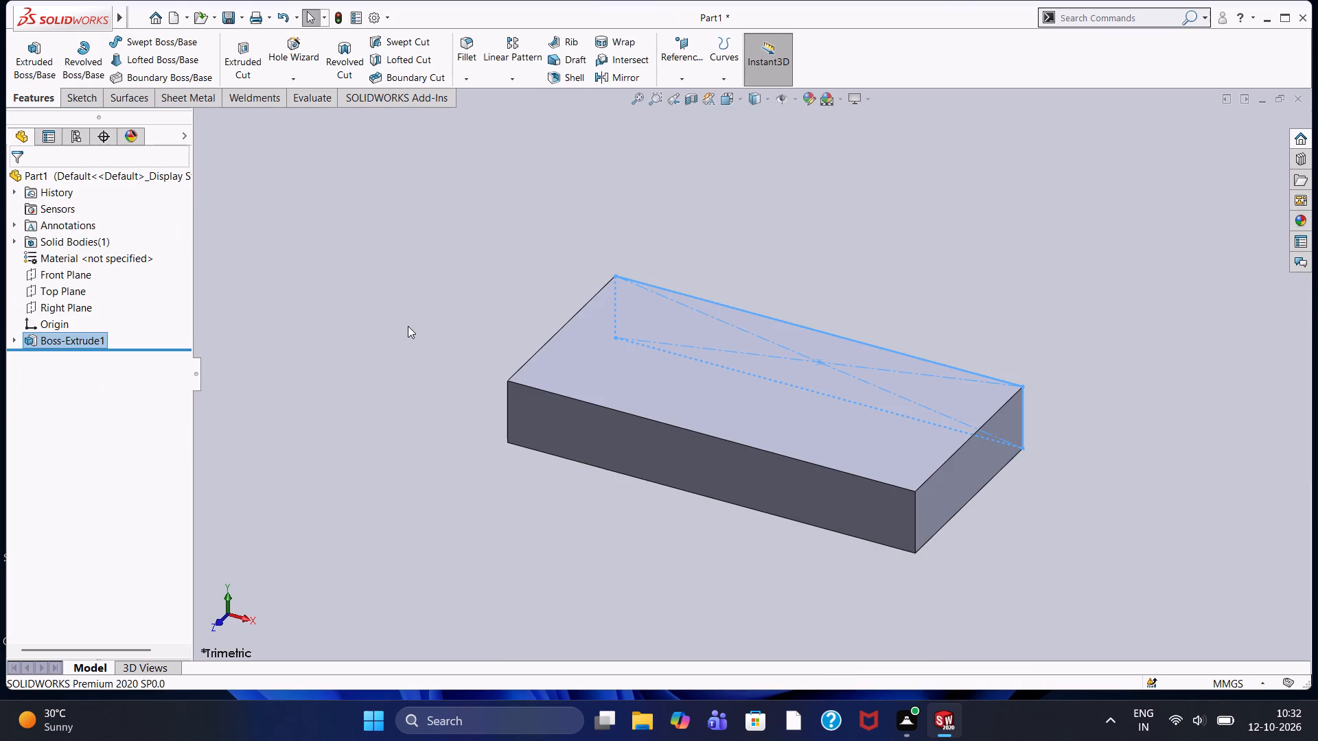
{"action": "left_click", "coordinate": [408, 326]}
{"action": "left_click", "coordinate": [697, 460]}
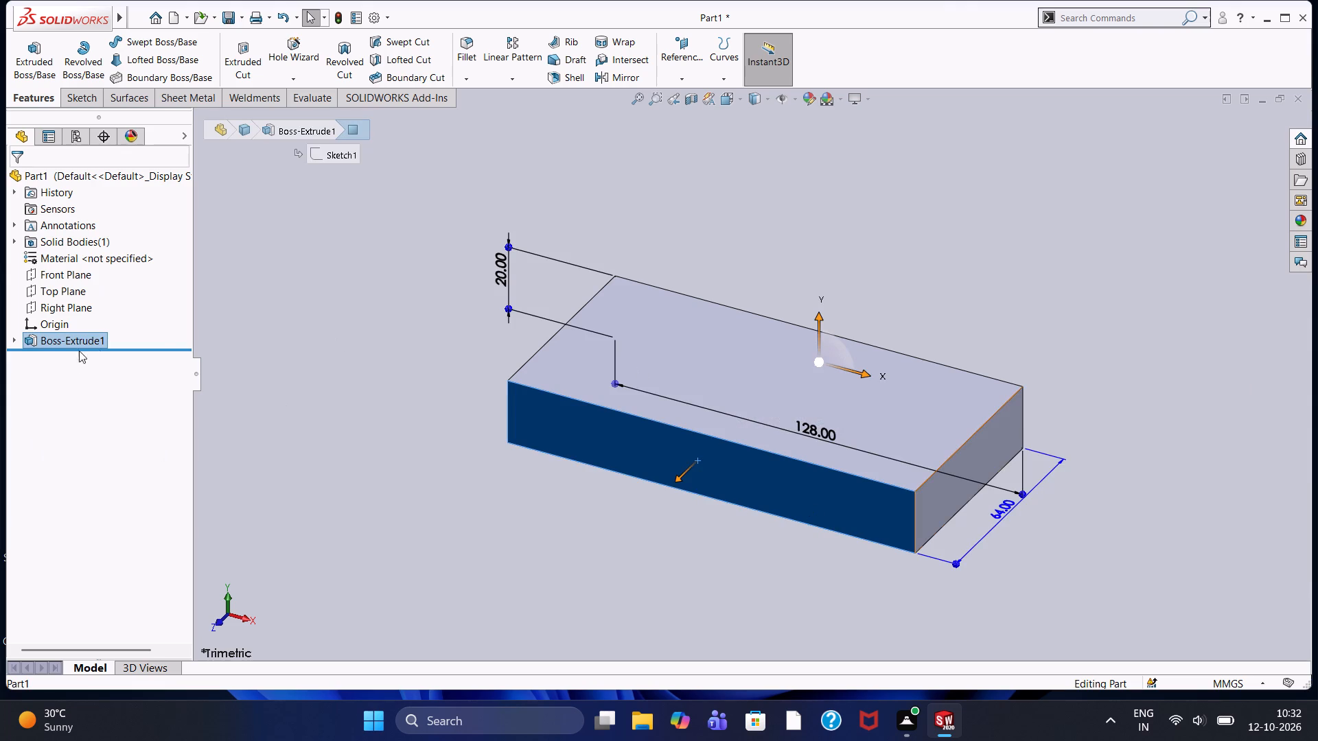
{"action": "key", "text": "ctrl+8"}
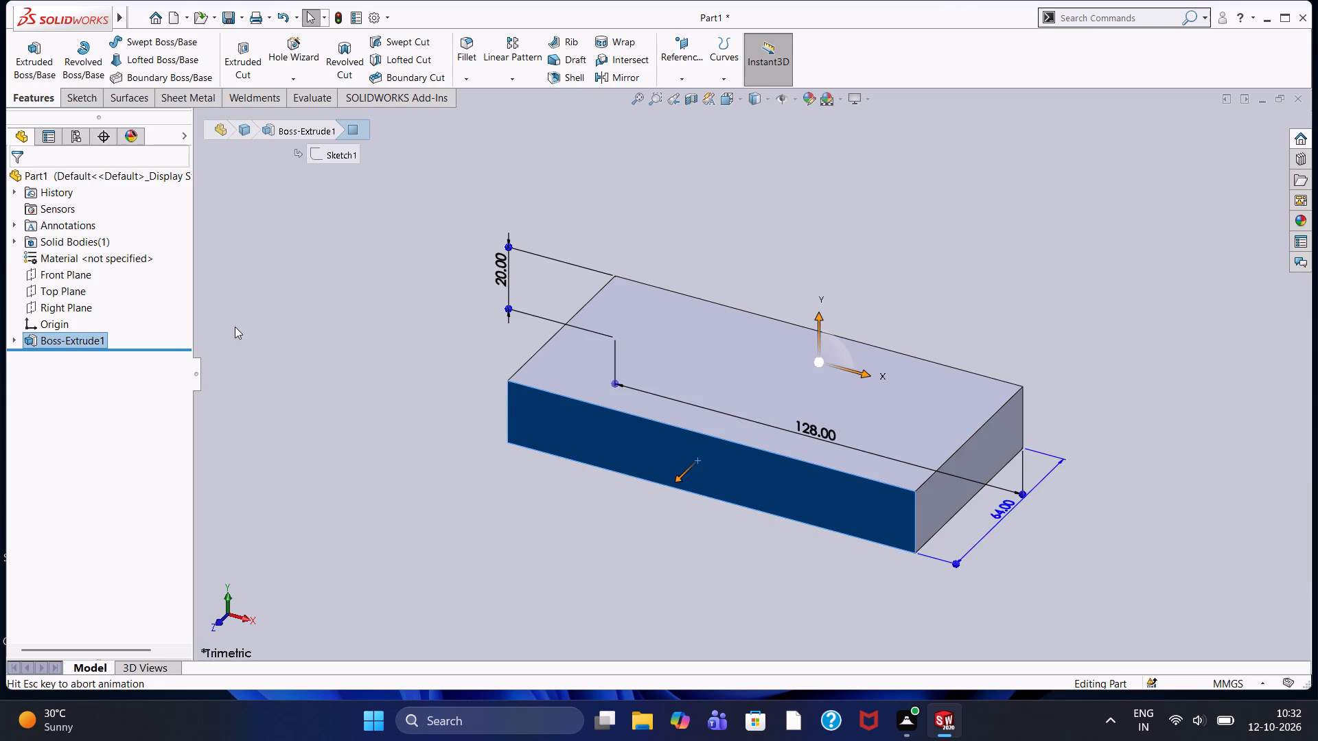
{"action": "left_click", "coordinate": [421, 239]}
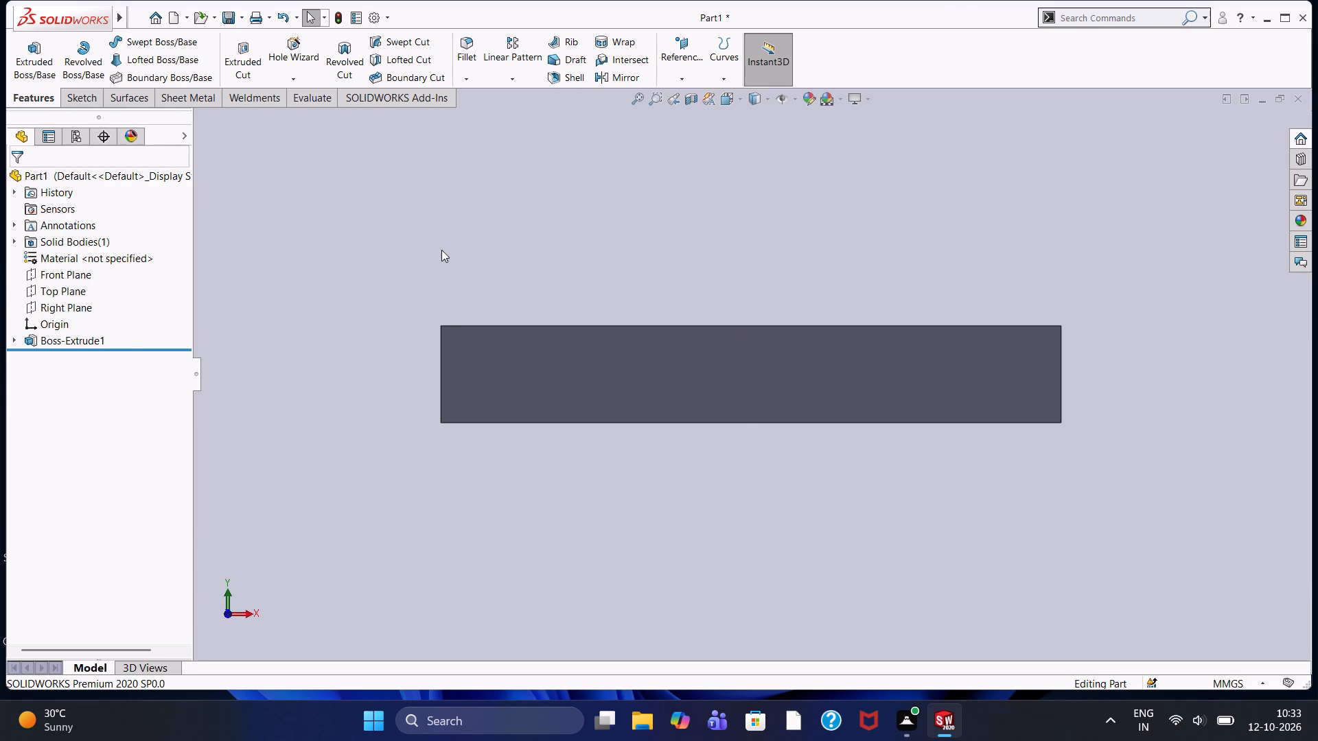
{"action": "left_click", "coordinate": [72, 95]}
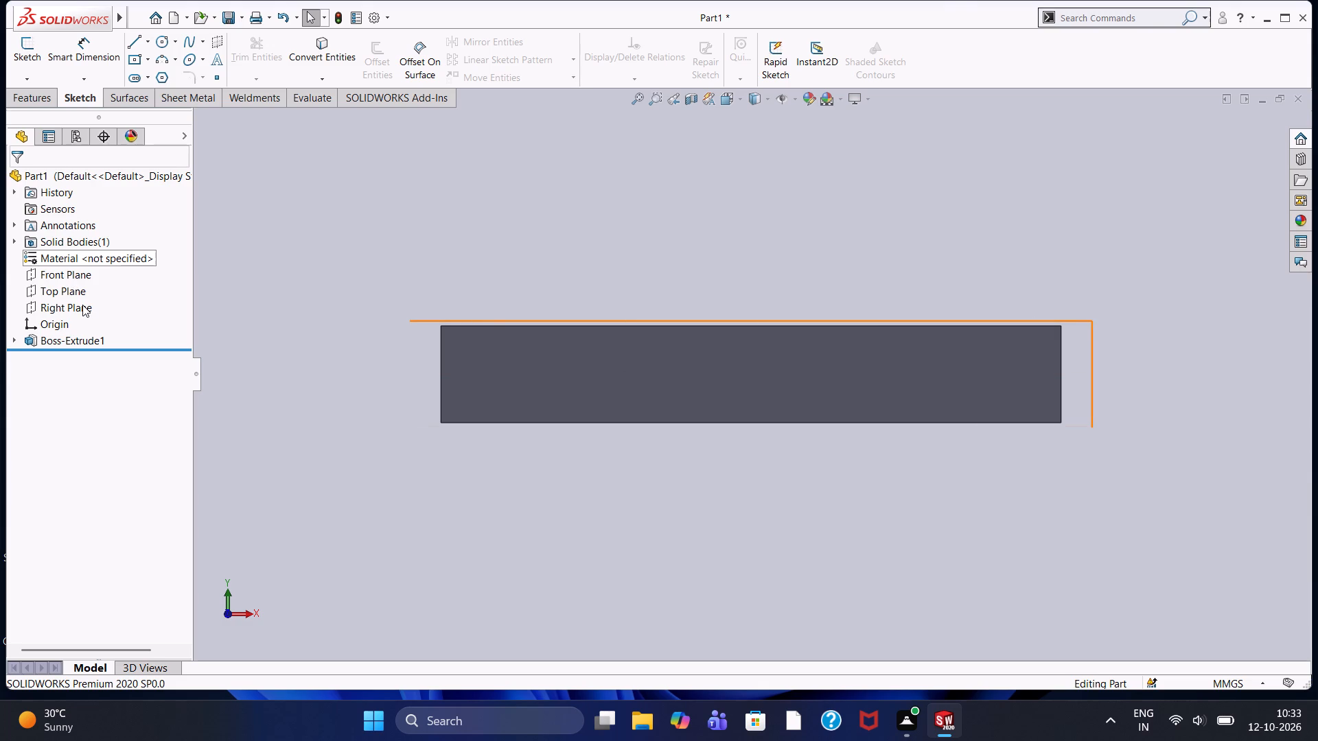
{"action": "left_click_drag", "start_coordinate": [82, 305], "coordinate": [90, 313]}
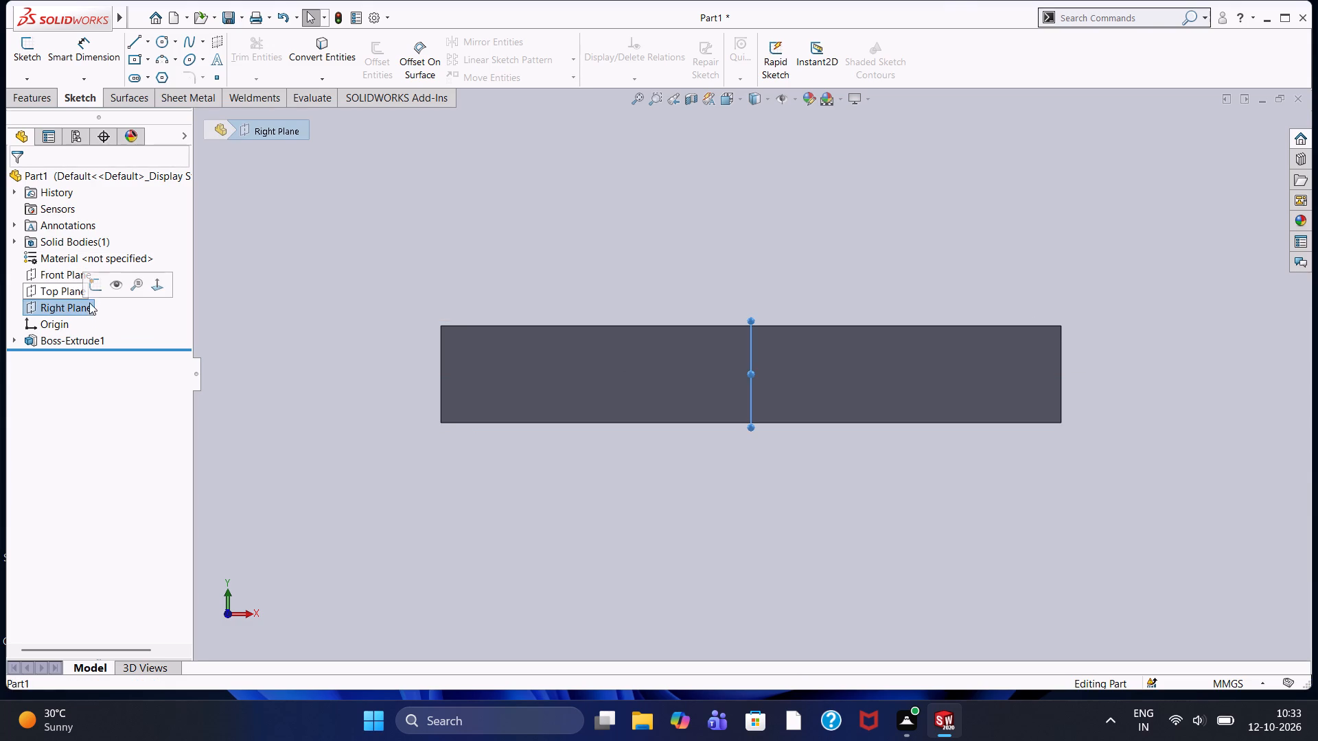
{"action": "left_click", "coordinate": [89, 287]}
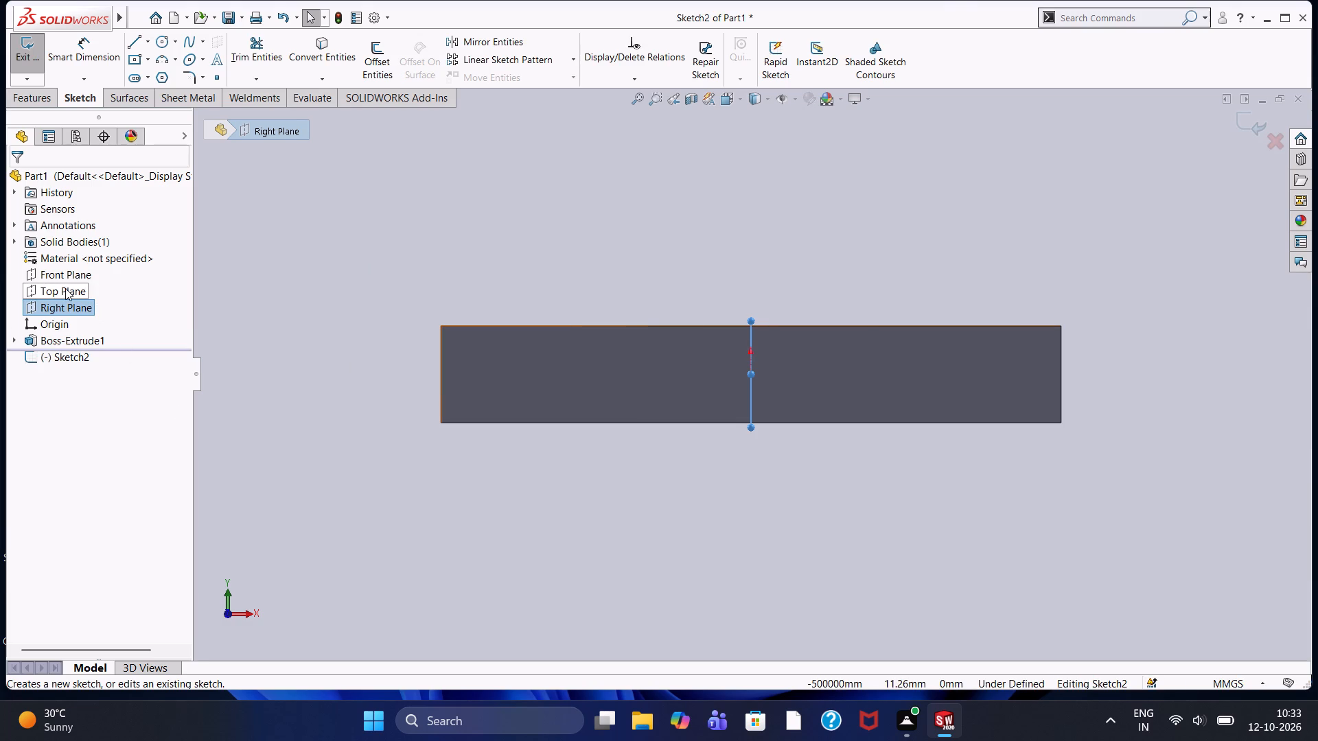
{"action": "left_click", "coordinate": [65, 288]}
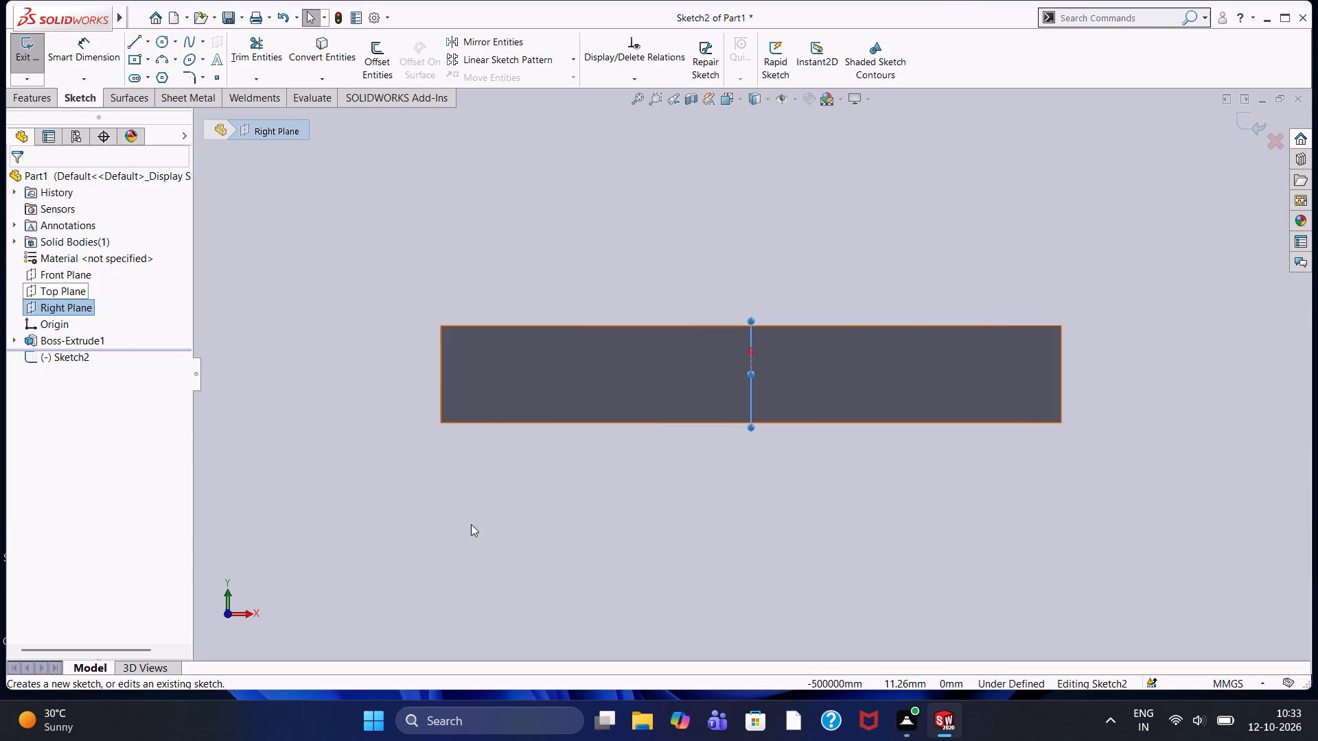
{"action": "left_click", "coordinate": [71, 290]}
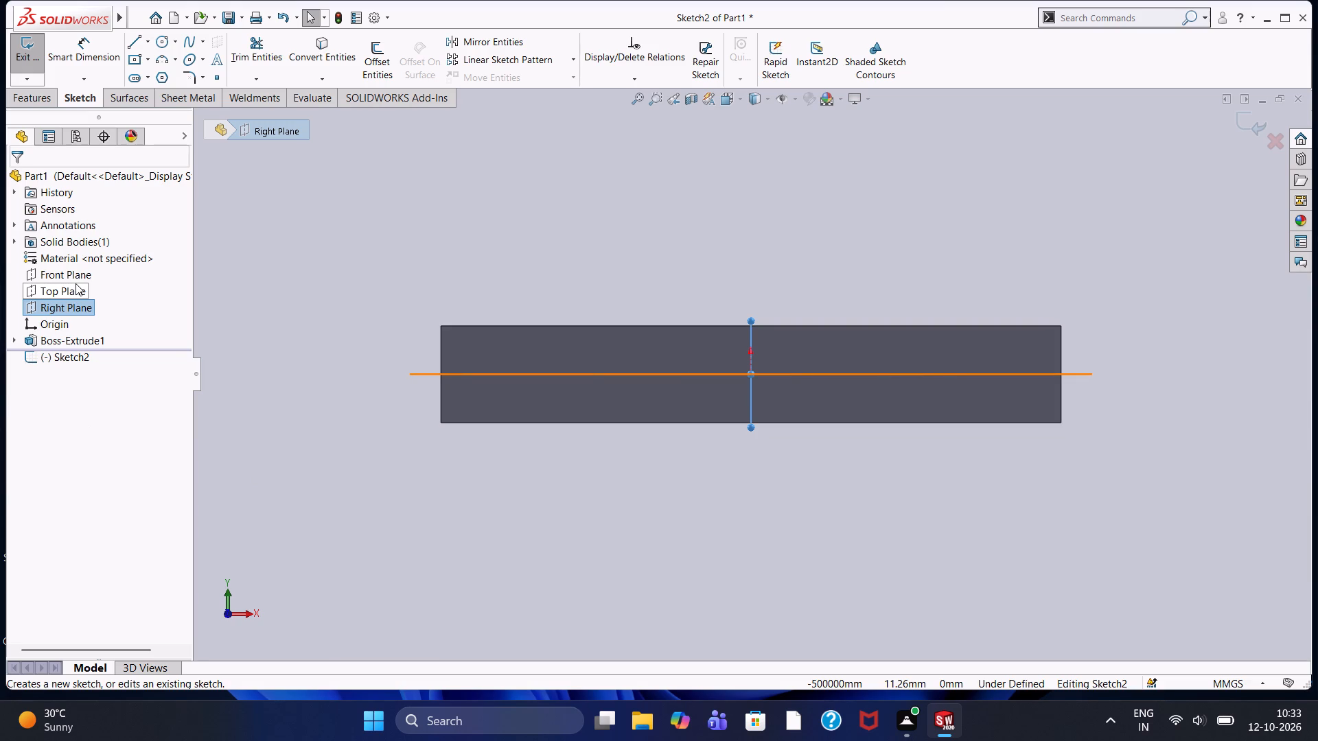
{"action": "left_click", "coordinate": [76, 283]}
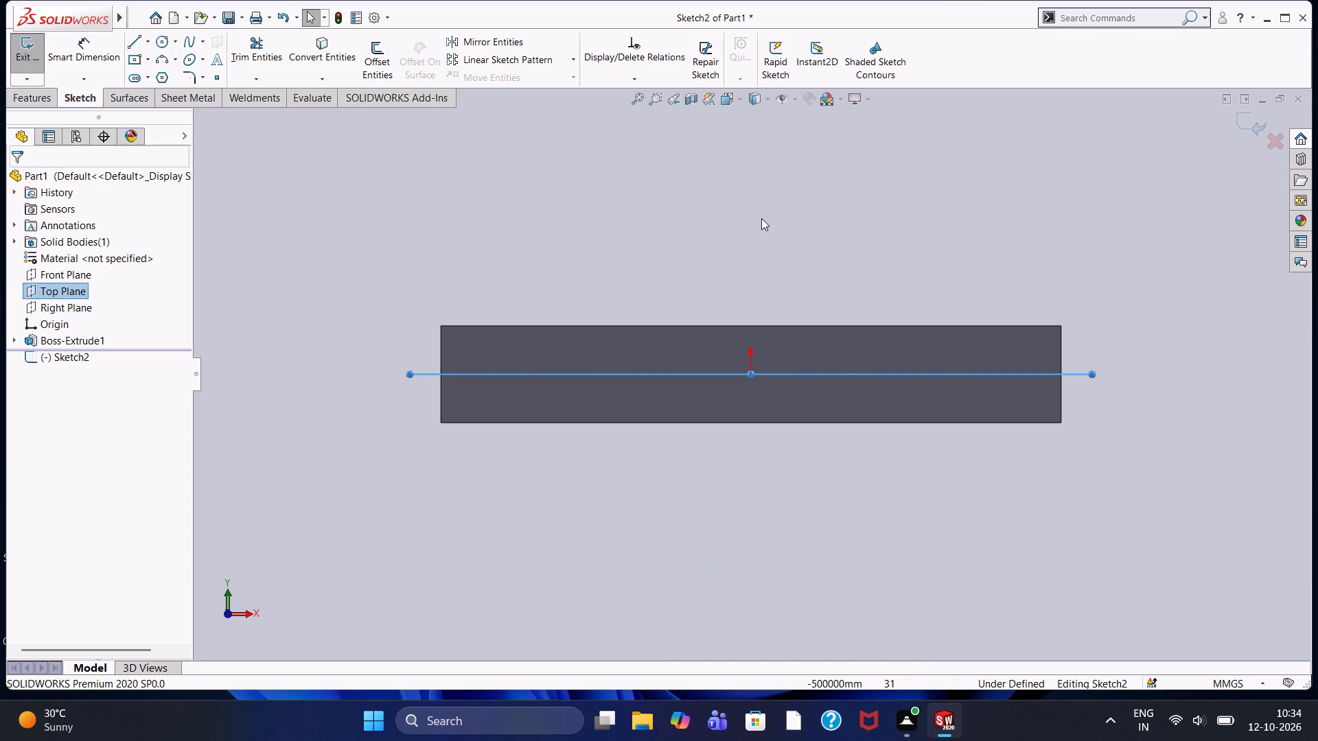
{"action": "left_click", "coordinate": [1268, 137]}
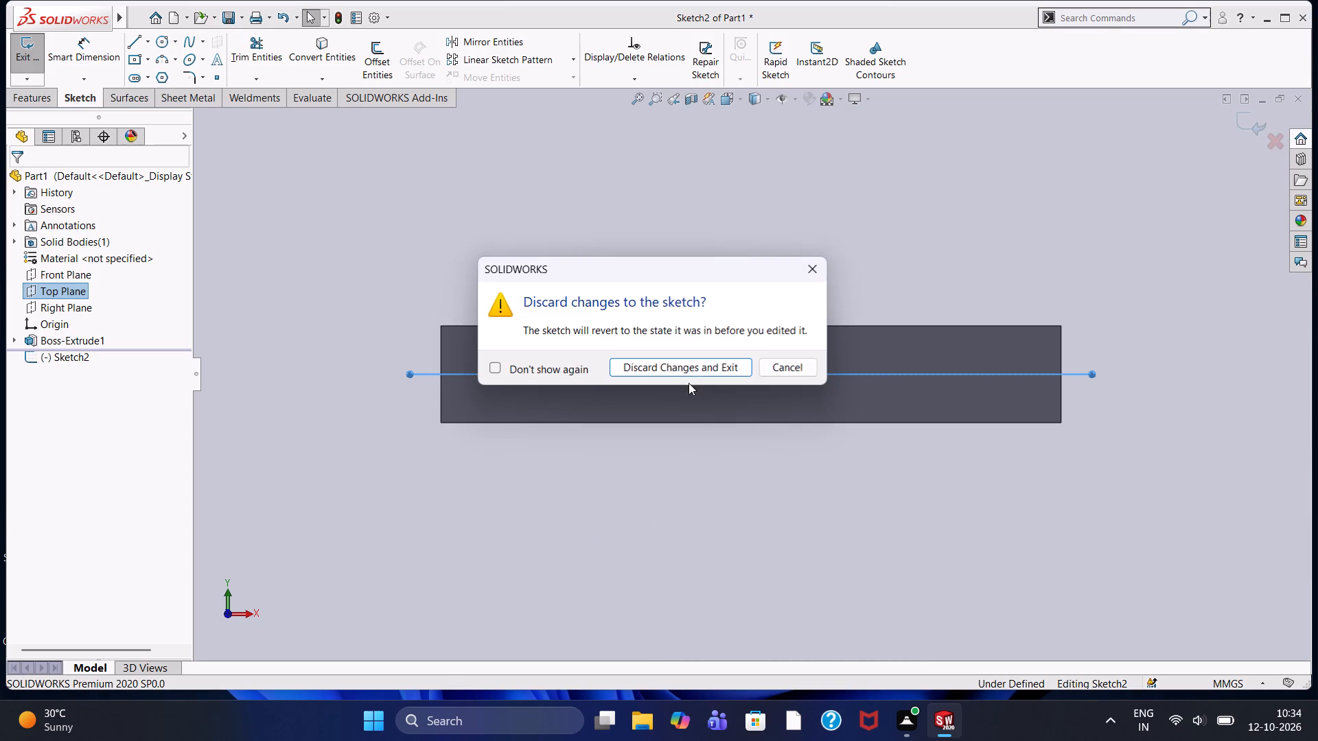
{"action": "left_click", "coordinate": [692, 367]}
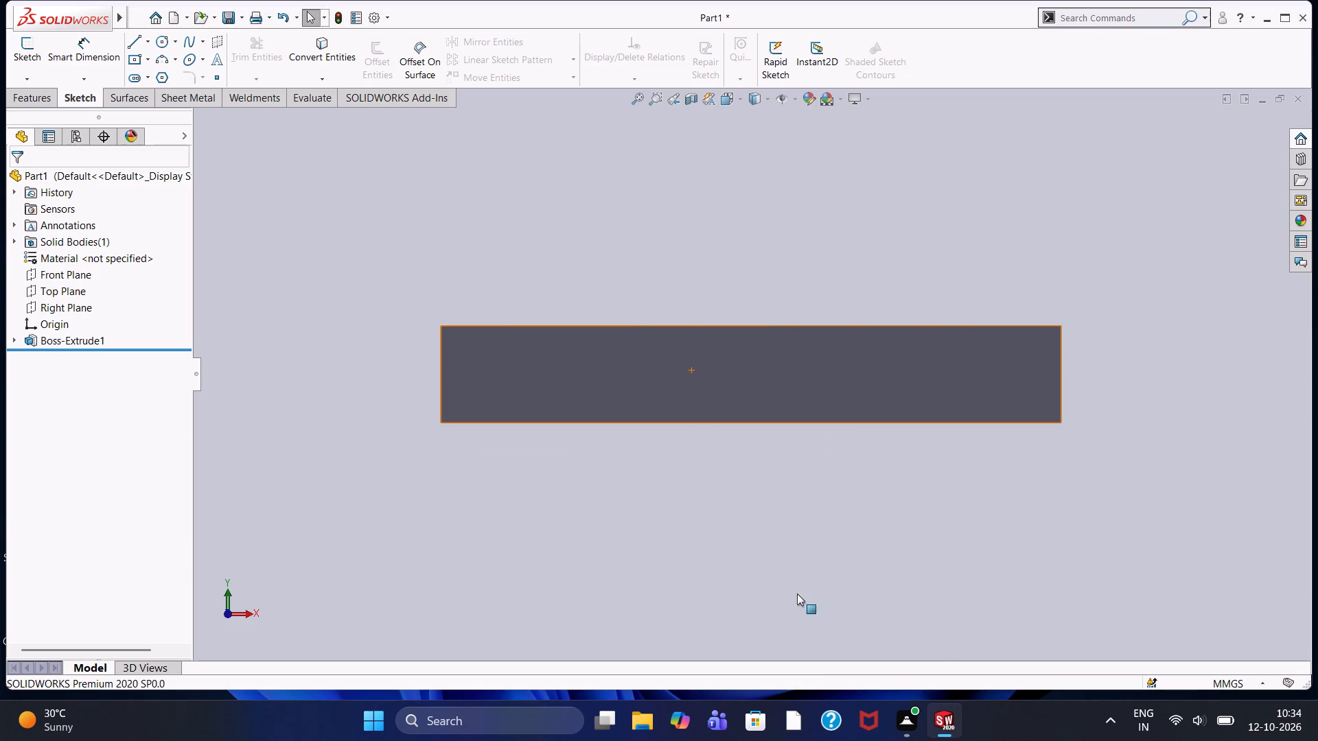
Open a new sketch on the Front Plane and start the Line tool for the next profile.
{"action": "left_click", "coordinate": [665, 264]}
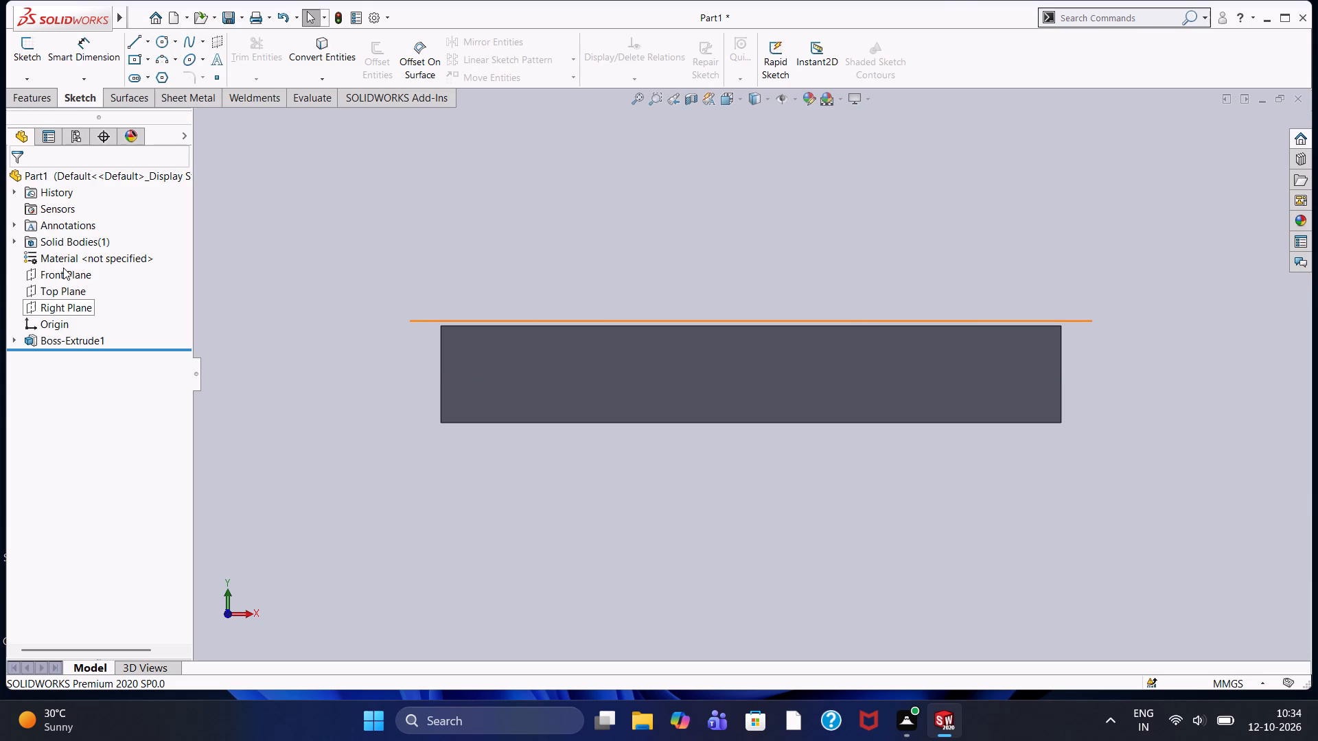
{"action": "left_click", "coordinate": [63, 268]}
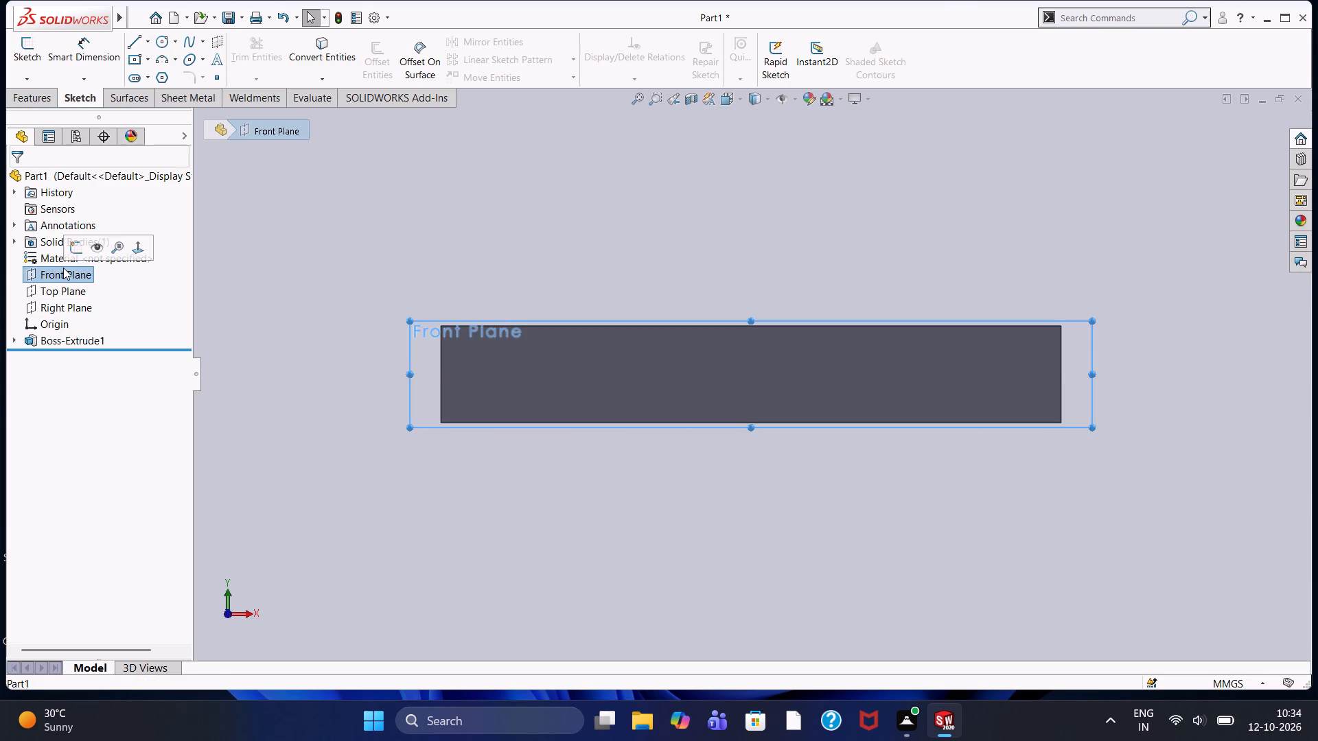
{"action": "left_click", "coordinate": [78, 246]}
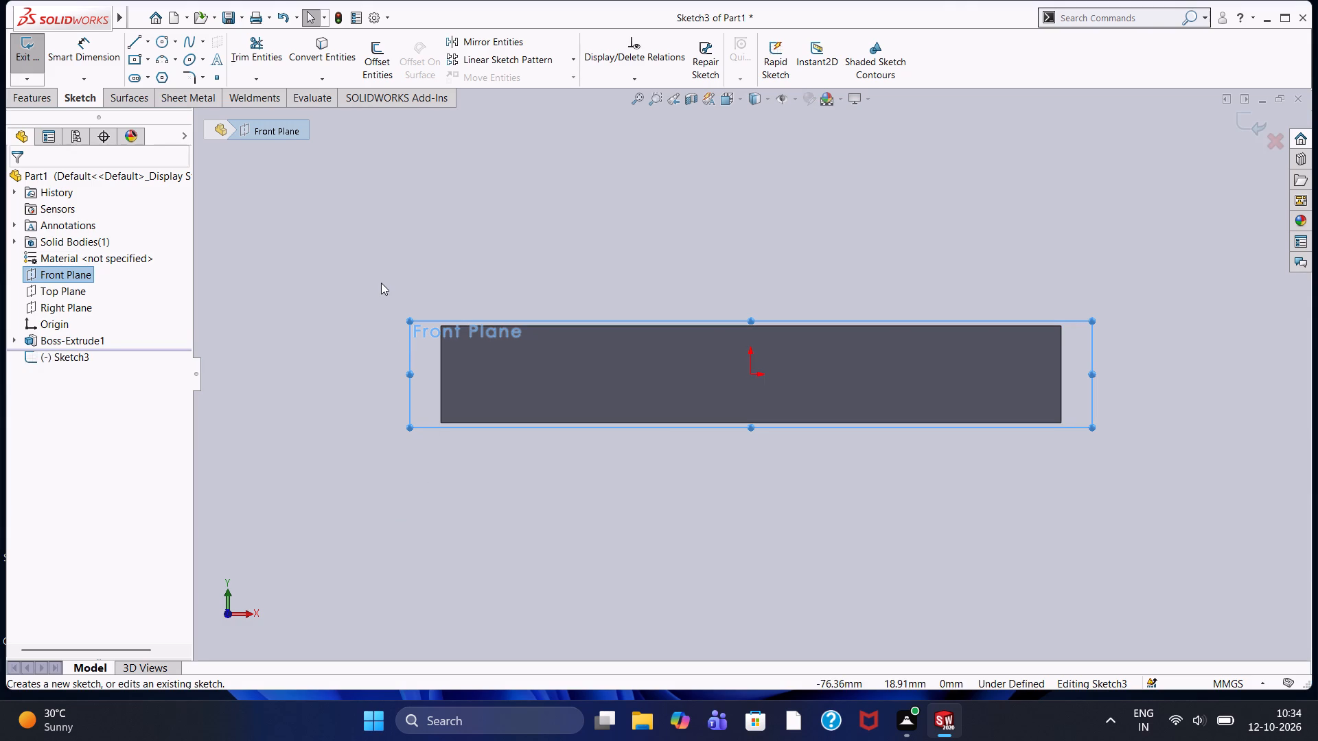
{"action": "left_click", "coordinate": [389, 265]}
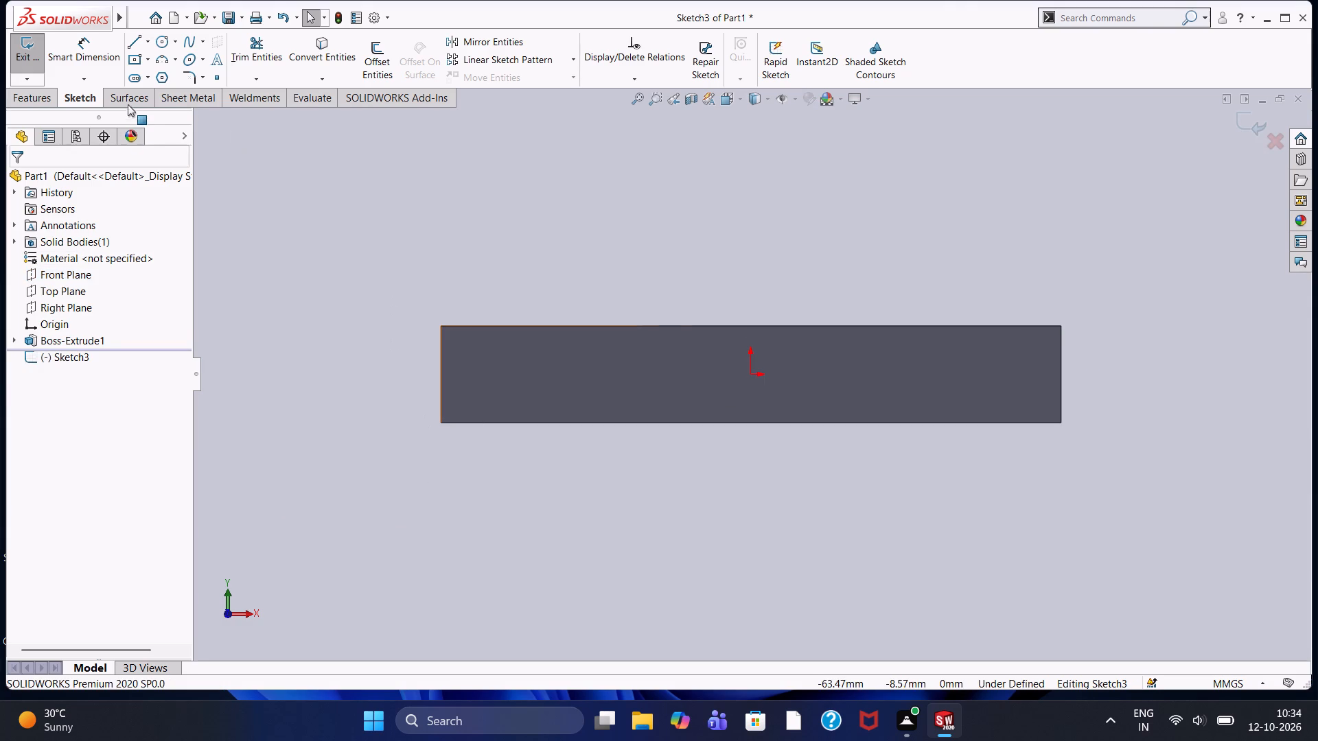
{"action": "left_click", "coordinate": [133, 43]}
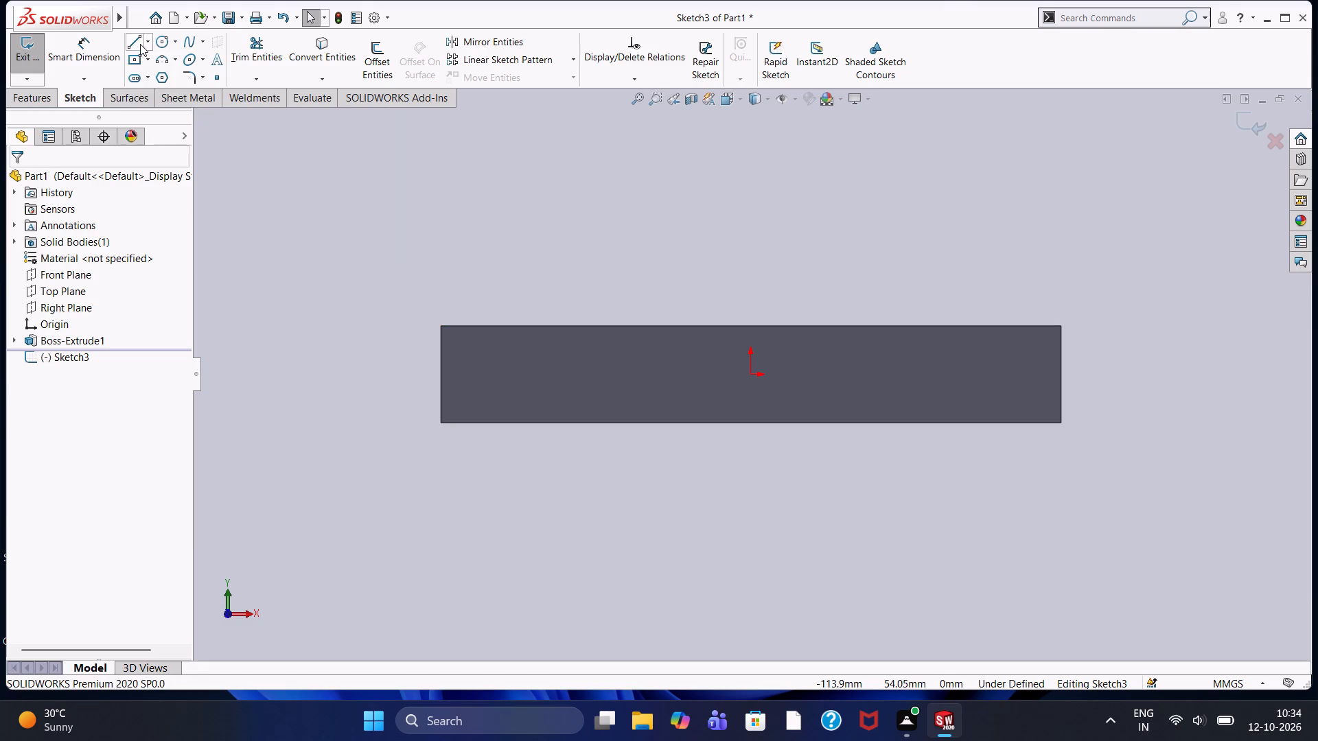
{"action": "left_click", "coordinate": [137, 45]}
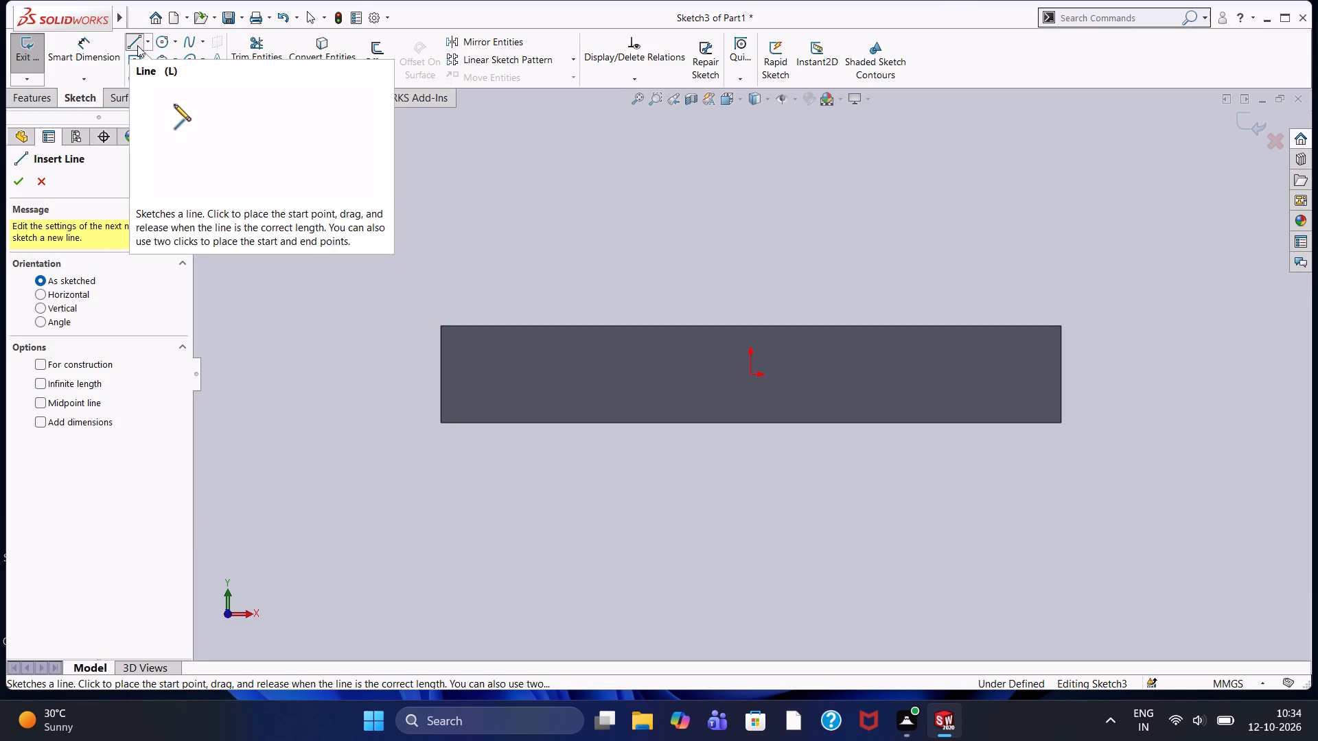
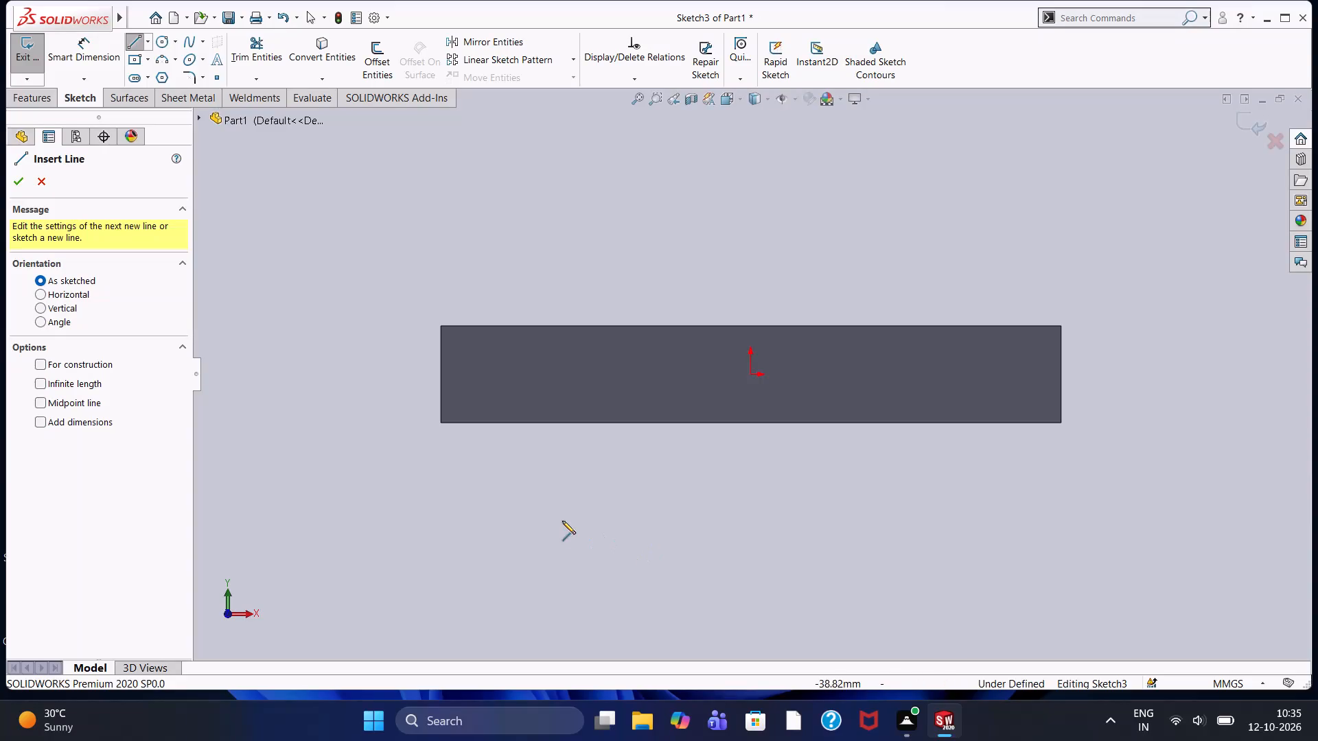
Sketch a 27 mm line along the block's bottom edge from its left corner, continuing into a closed 55 x 8 mm rectangle resting on that edge.
{"action": "left_click", "coordinate": [441, 423]}
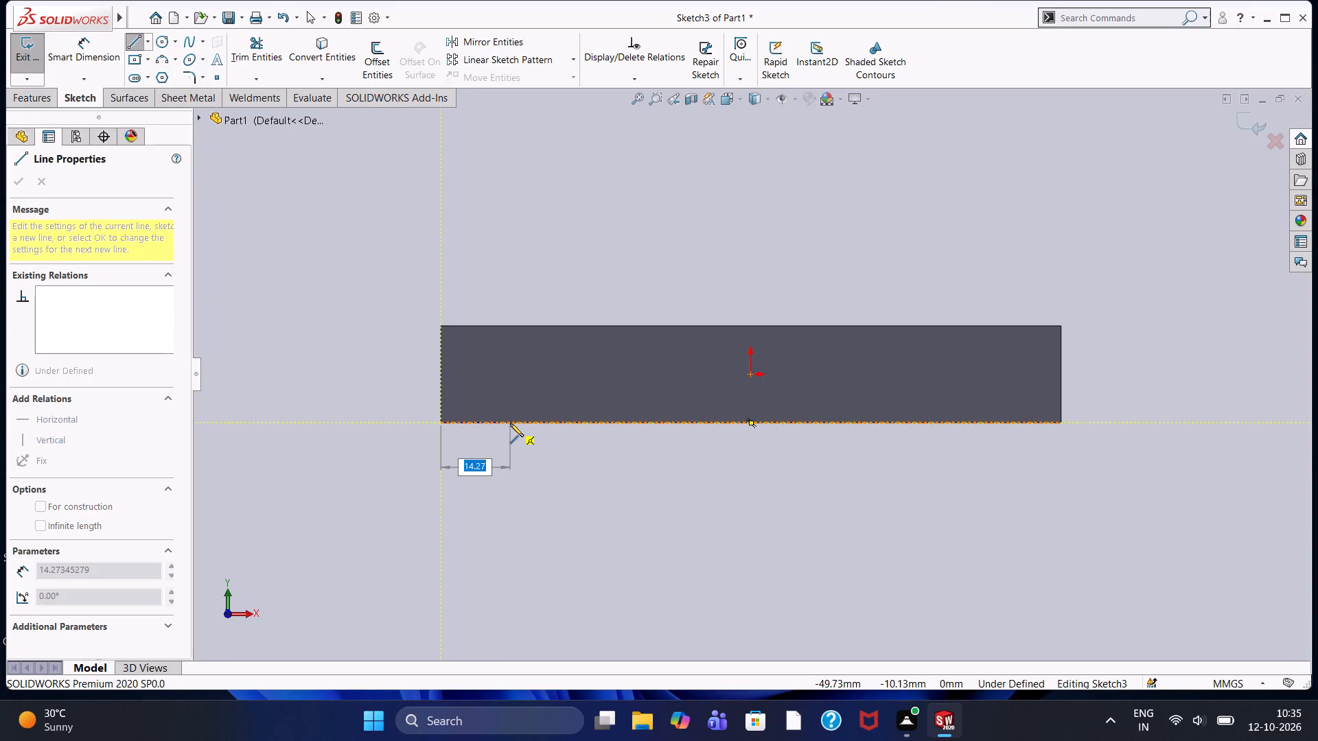
{"action": "type", "text": "27"}
{"action": "key", "text": "Return"}
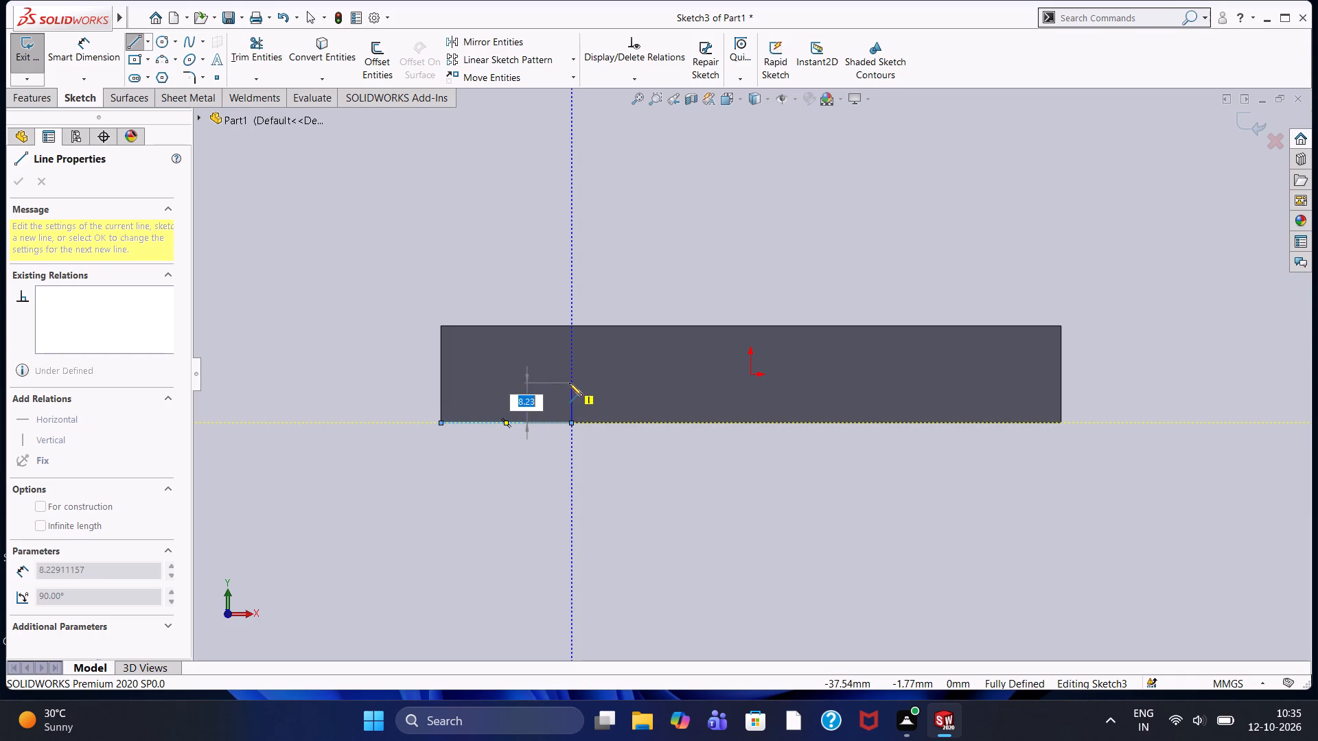
{"action": "key", "text": "8"}
{"action": "key", "text": "Return"}
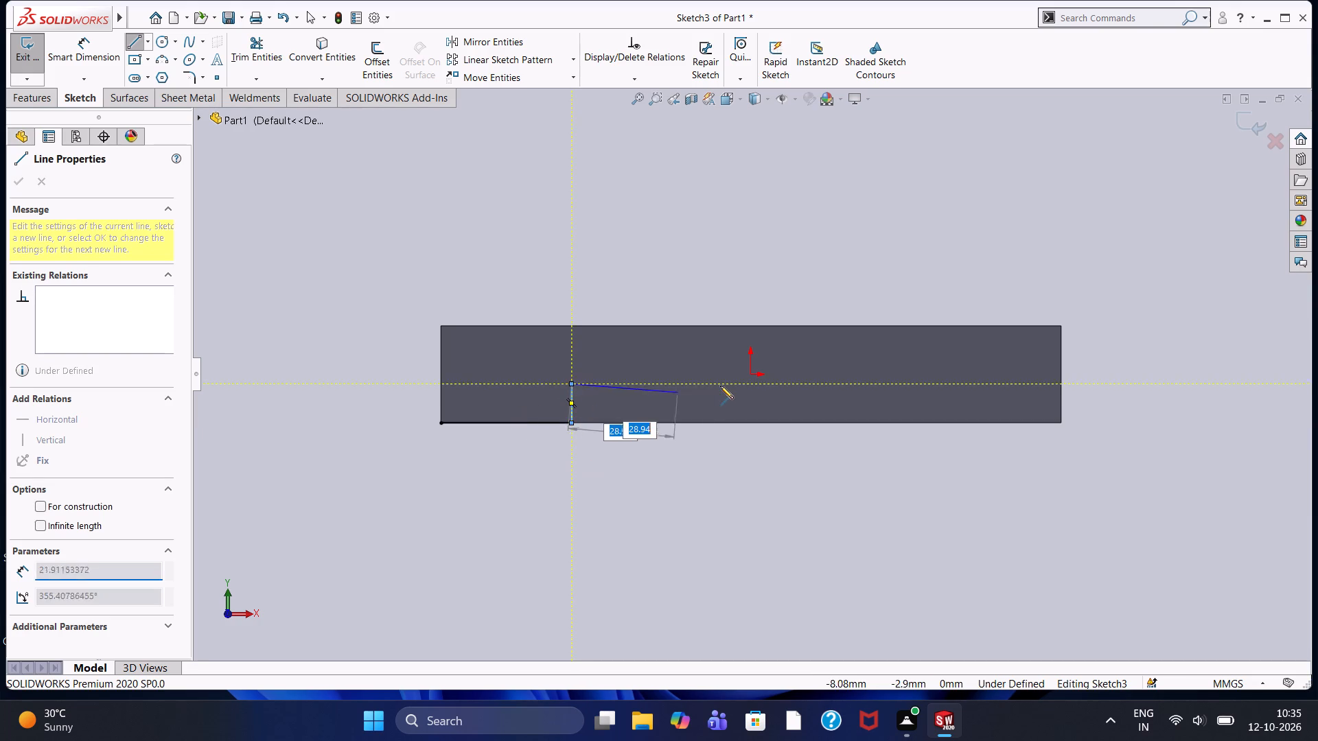
{"action": "type", "text": "55"}
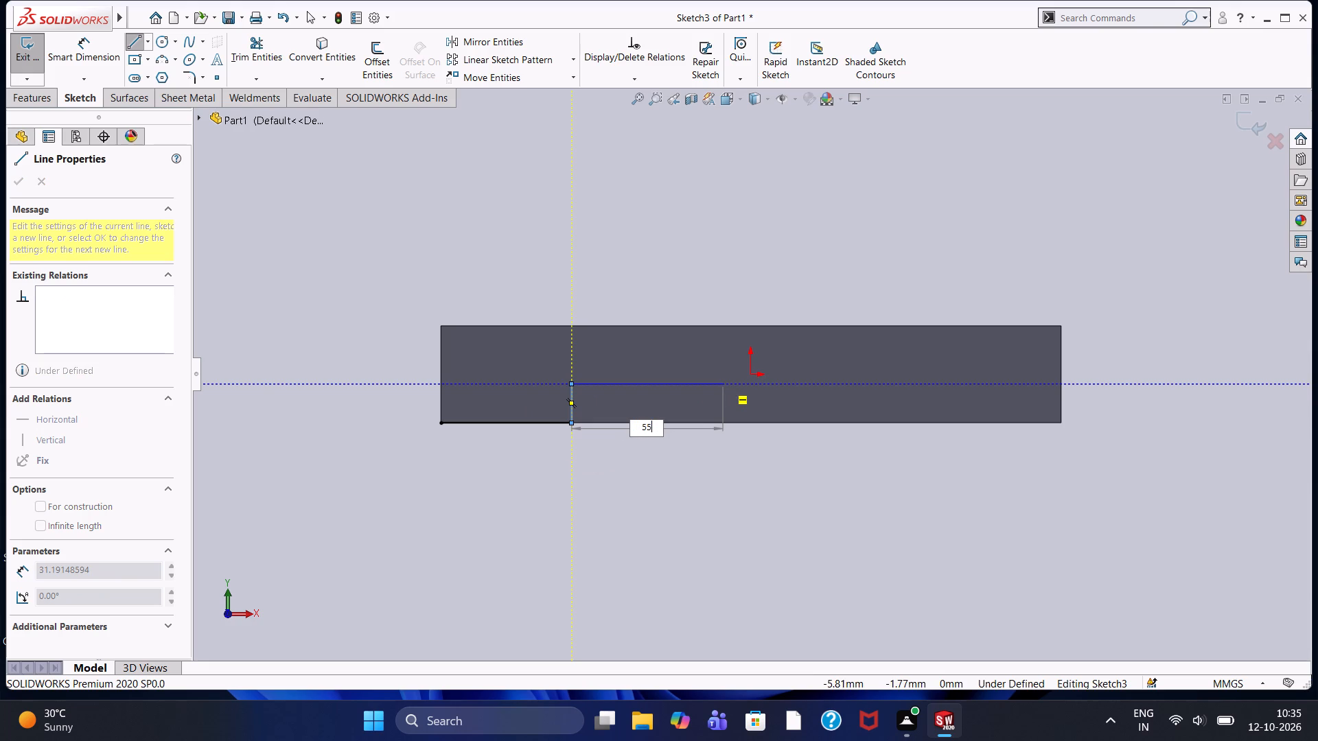
{"action": "key", "text": "Return"}
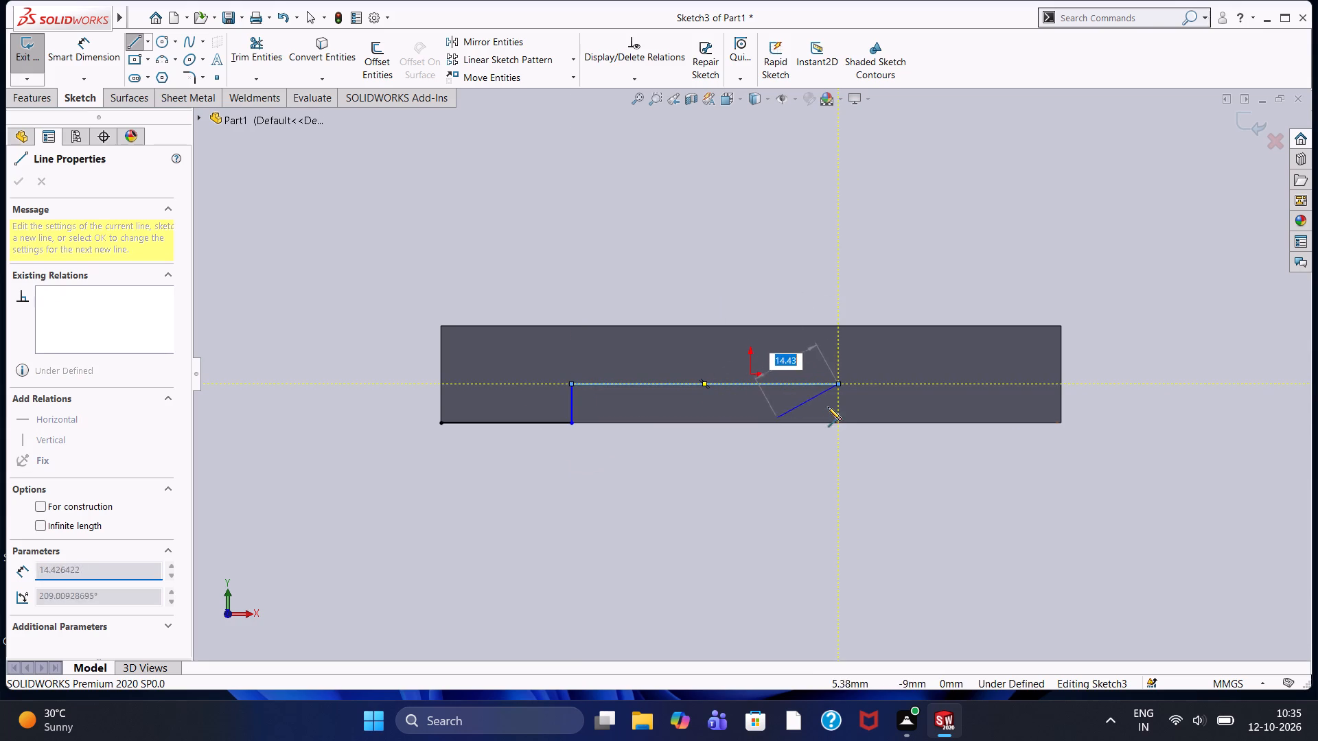
{"action": "left_click", "coordinate": [839, 424]}
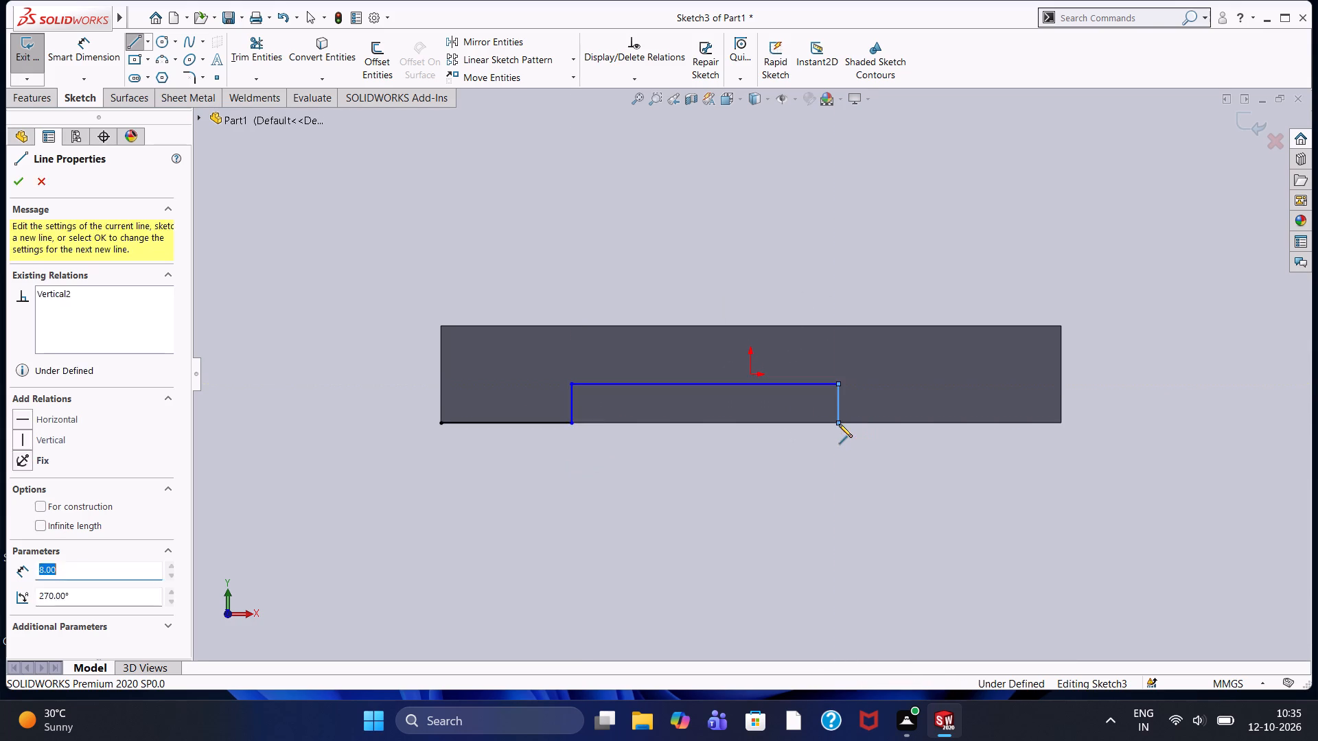
{"action": "left_click", "coordinate": [572, 423]}
{"action": "right_click", "coordinate": [303, 311]}
{"action": "left_click", "coordinate": [316, 318]}
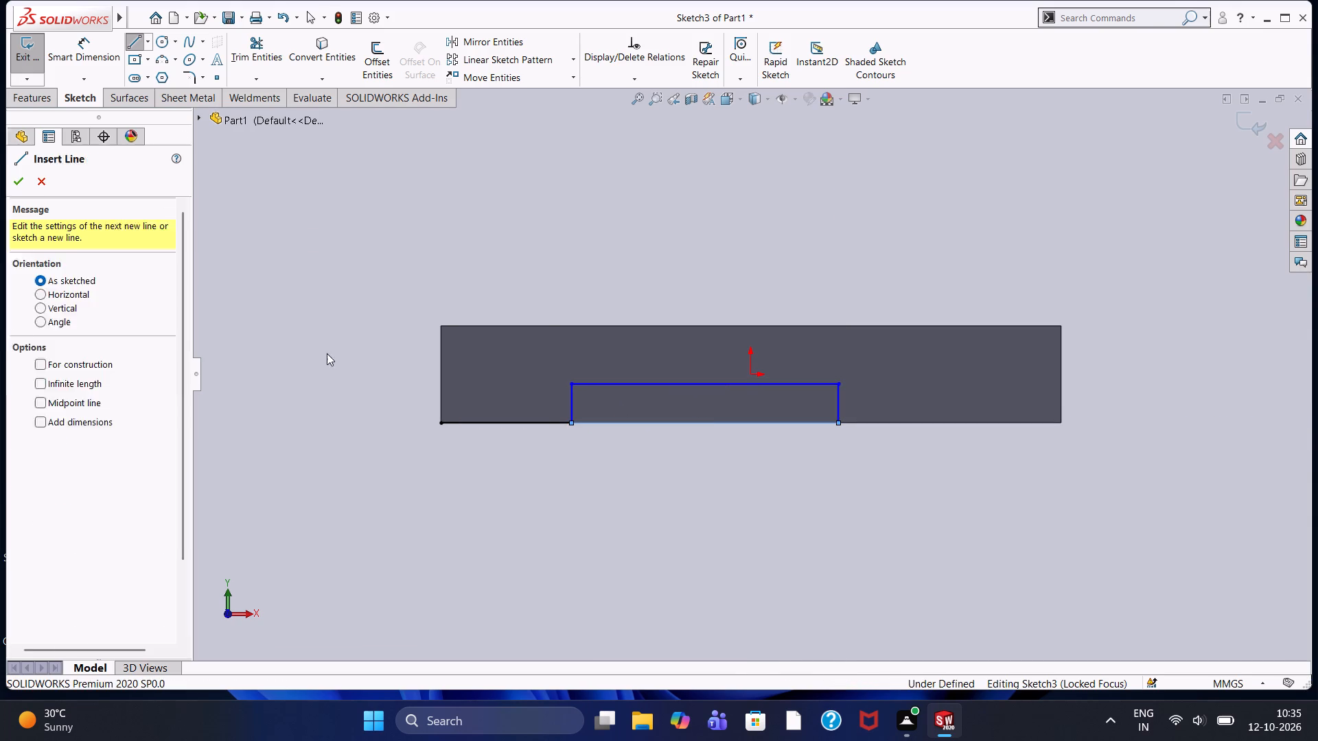
Delete the 27 mm locating line between the block's left corner and the rectangle.
{"action": "left_click", "coordinate": [481, 422]}
{"action": "key", "text": "Delete"}
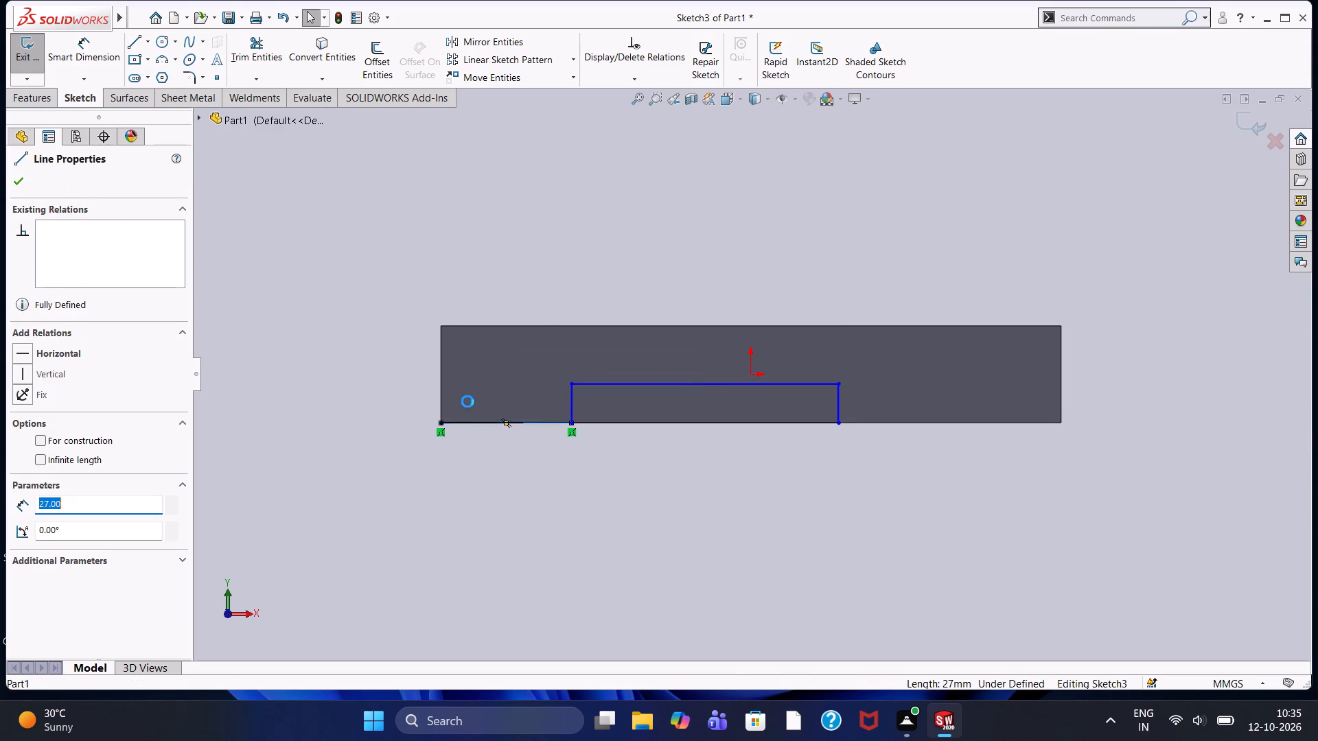
Try an Extruded Cut of the 55 x 8 mm profile with the Through All - Both end condition.
{"action": "left_click", "coordinate": [23, 94]}
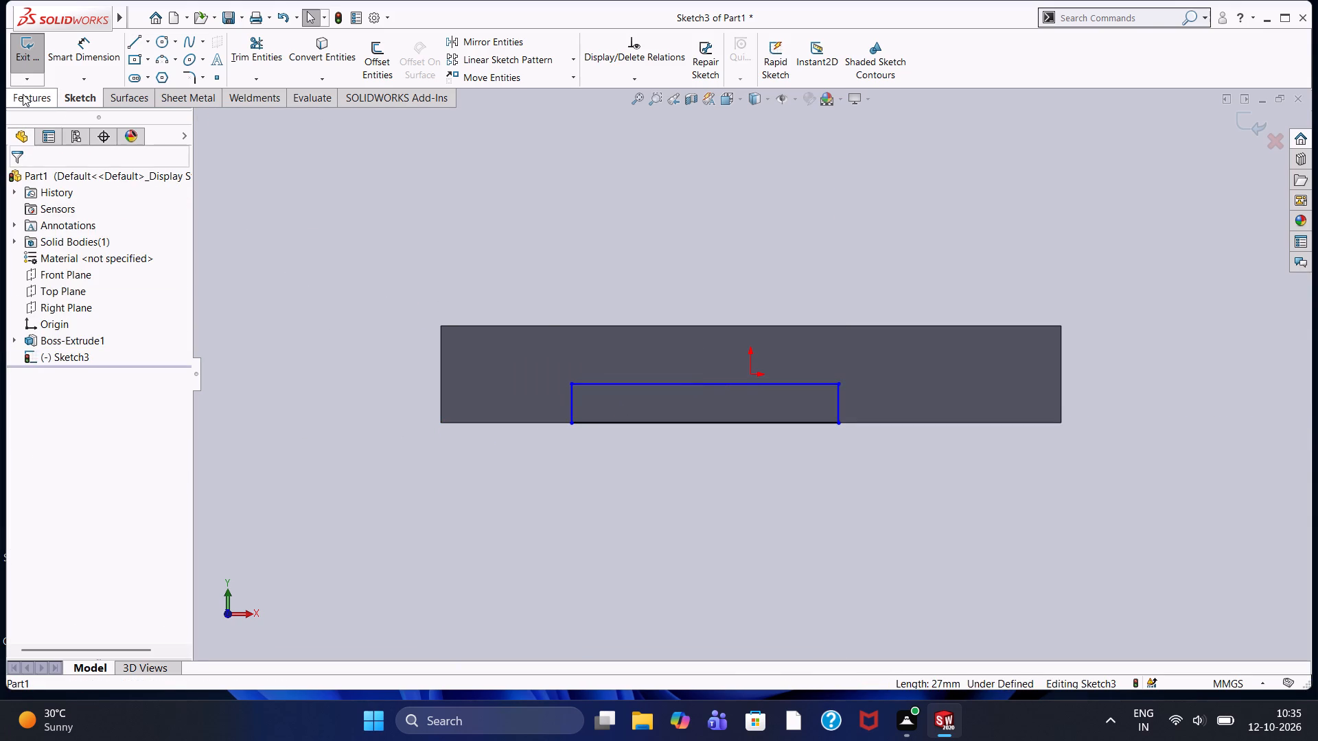
{"action": "left_click", "coordinate": [237, 66]}
{"action": "middle_click_drag", "start_coordinate": [496, 145], "coordinate": [512, 184]}
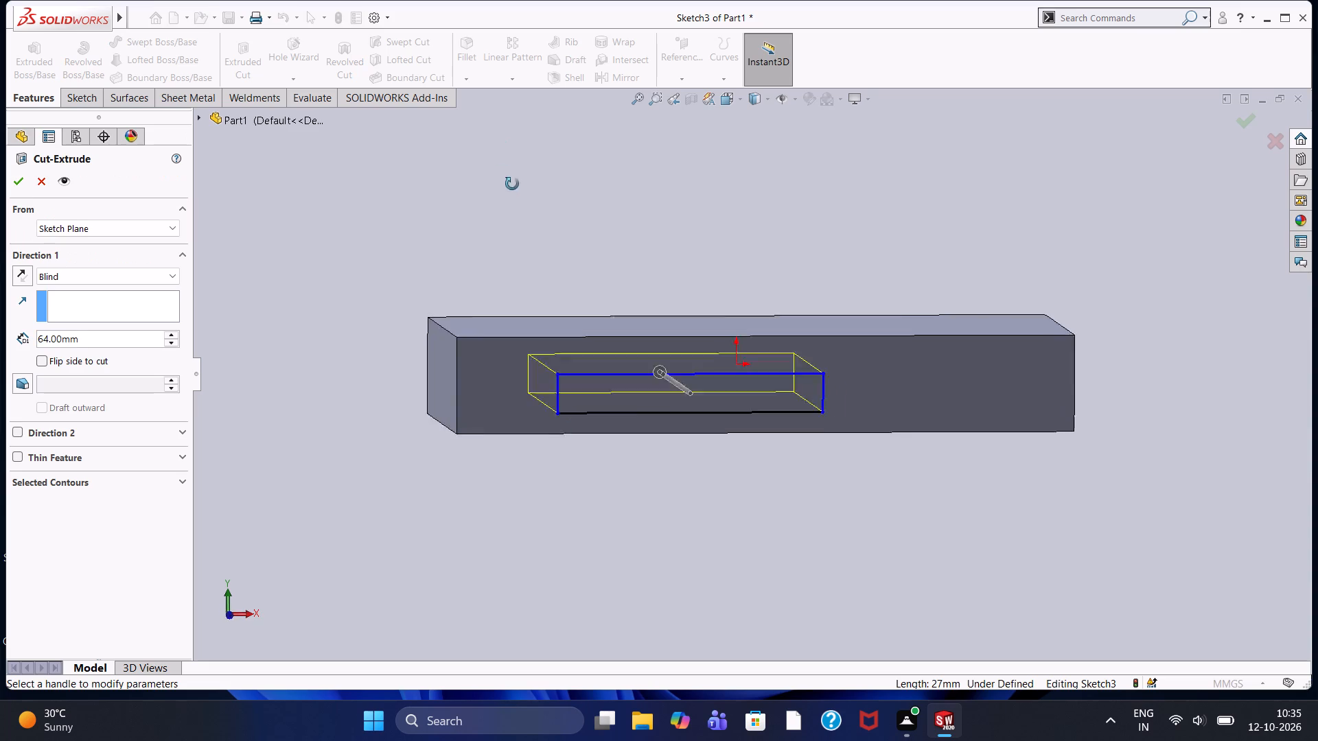
{"action": "middle_click_drag", "start_coordinate": [512, 184], "coordinate": [523, 214]}
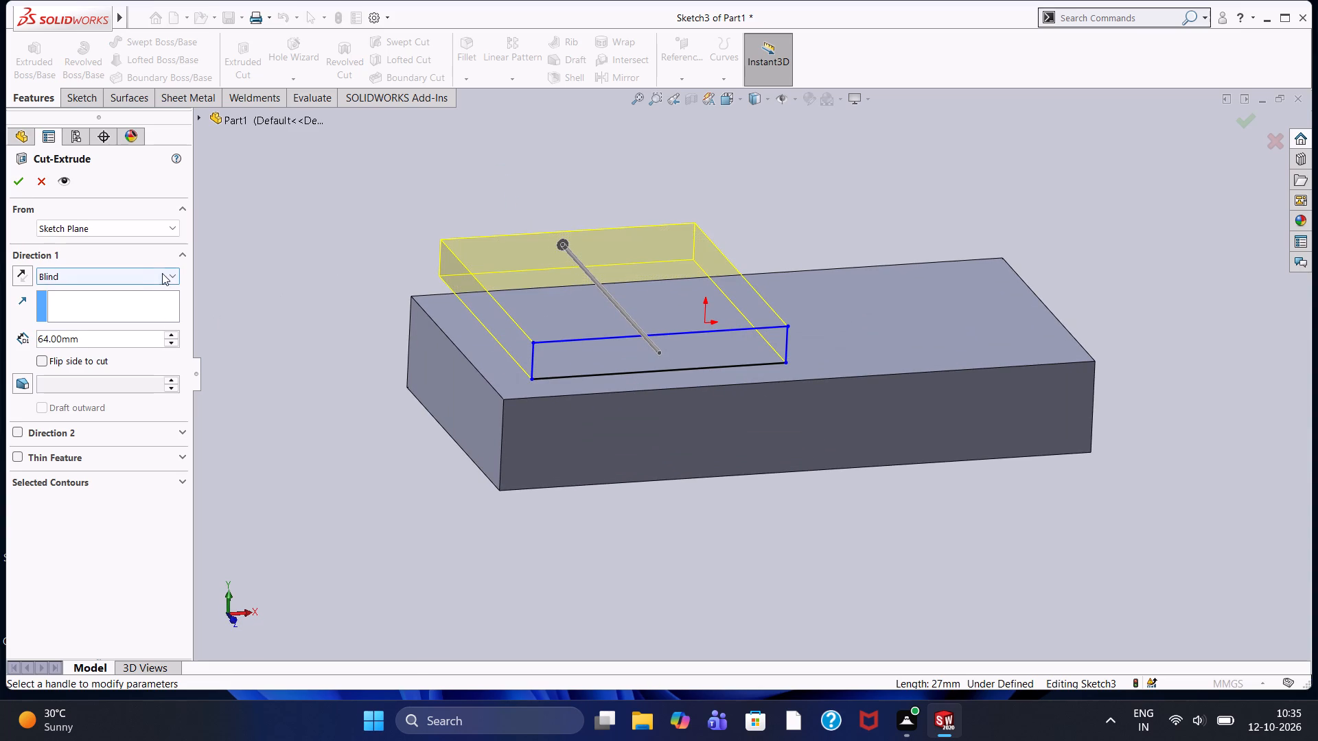
{"action": "left_click", "coordinate": [162, 273]}
{"action": "left_click", "coordinate": [138, 308]}
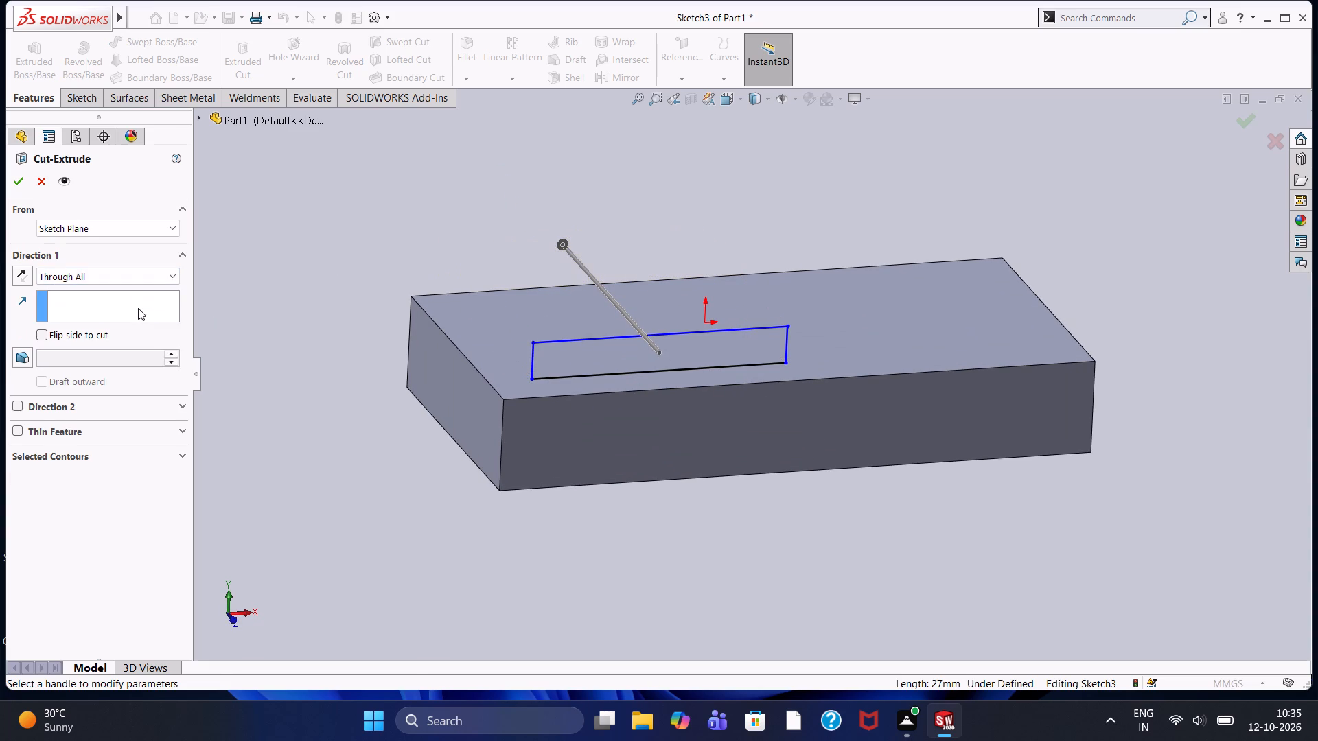
{"action": "left_click", "coordinate": [139, 279]}
{"action": "left_click", "coordinate": [138, 312]}
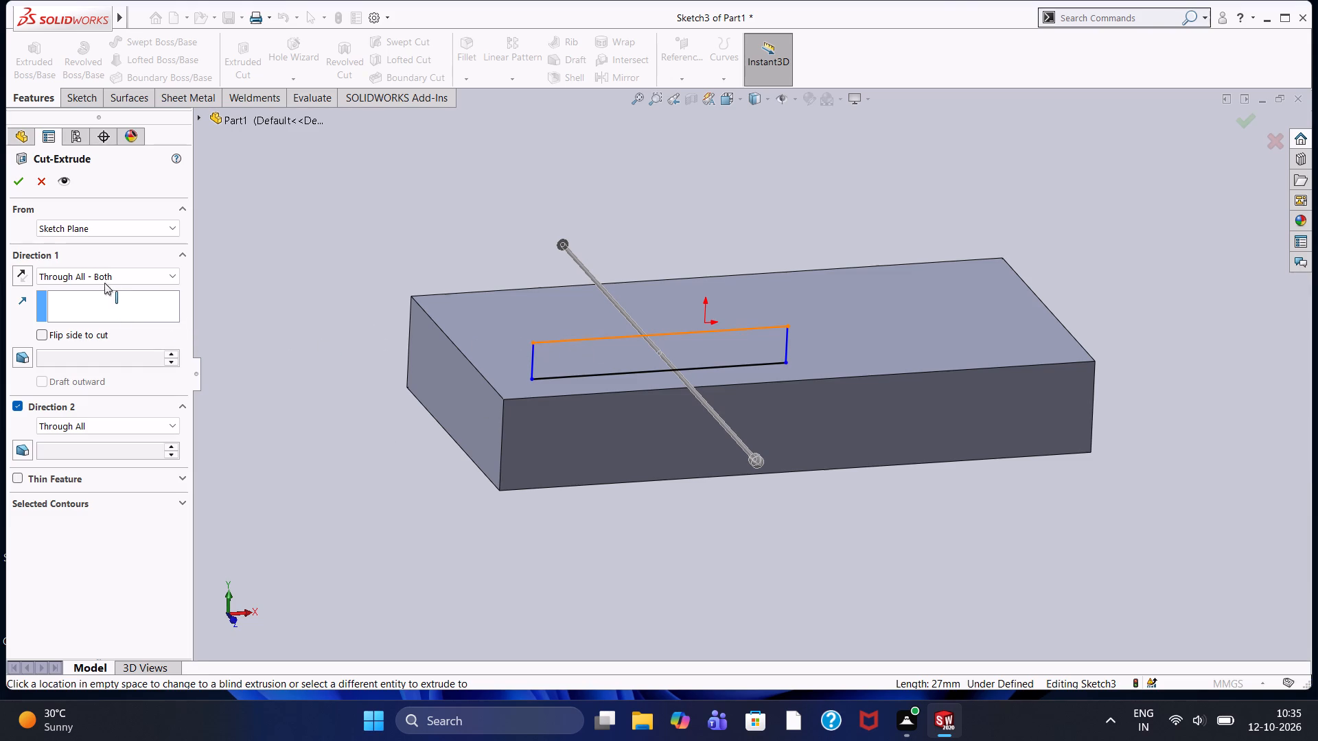
{"action": "left_click", "coordinate": [16, 183]}
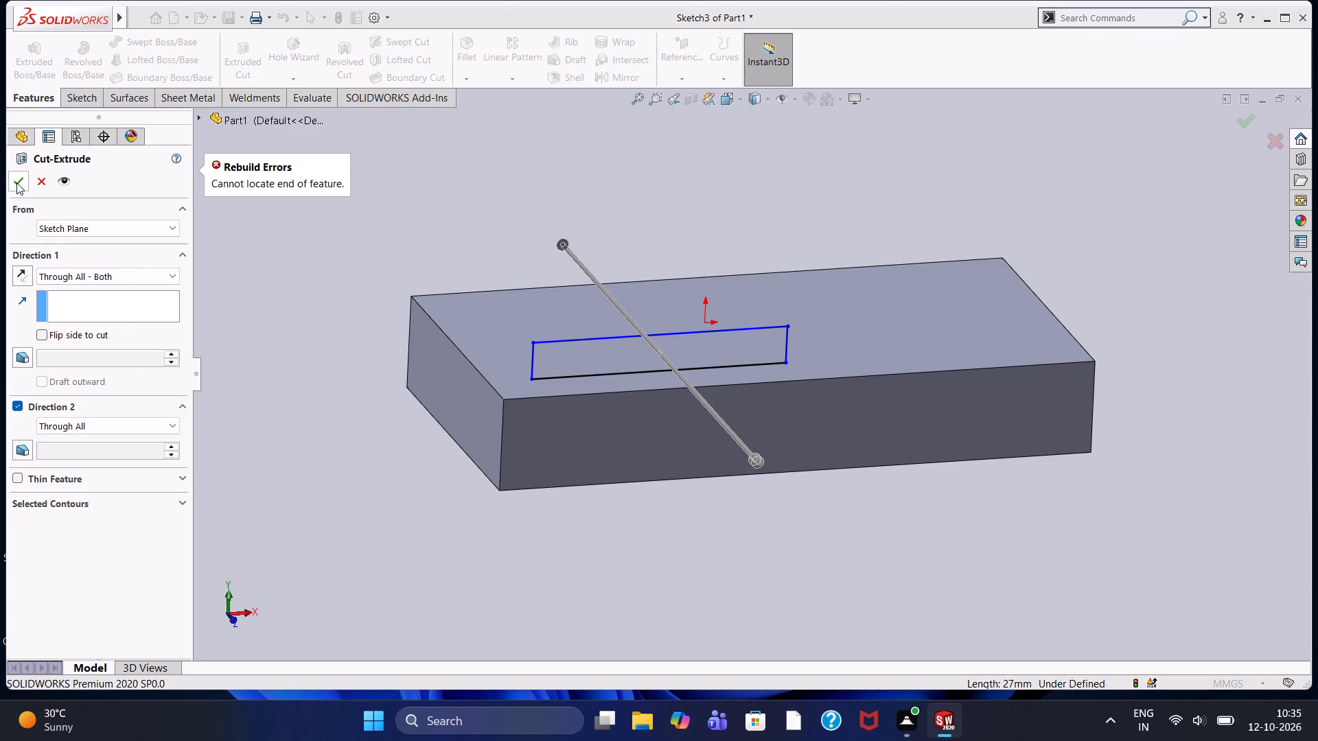
{"action": "left_click", "coordinate": [220, 322]}
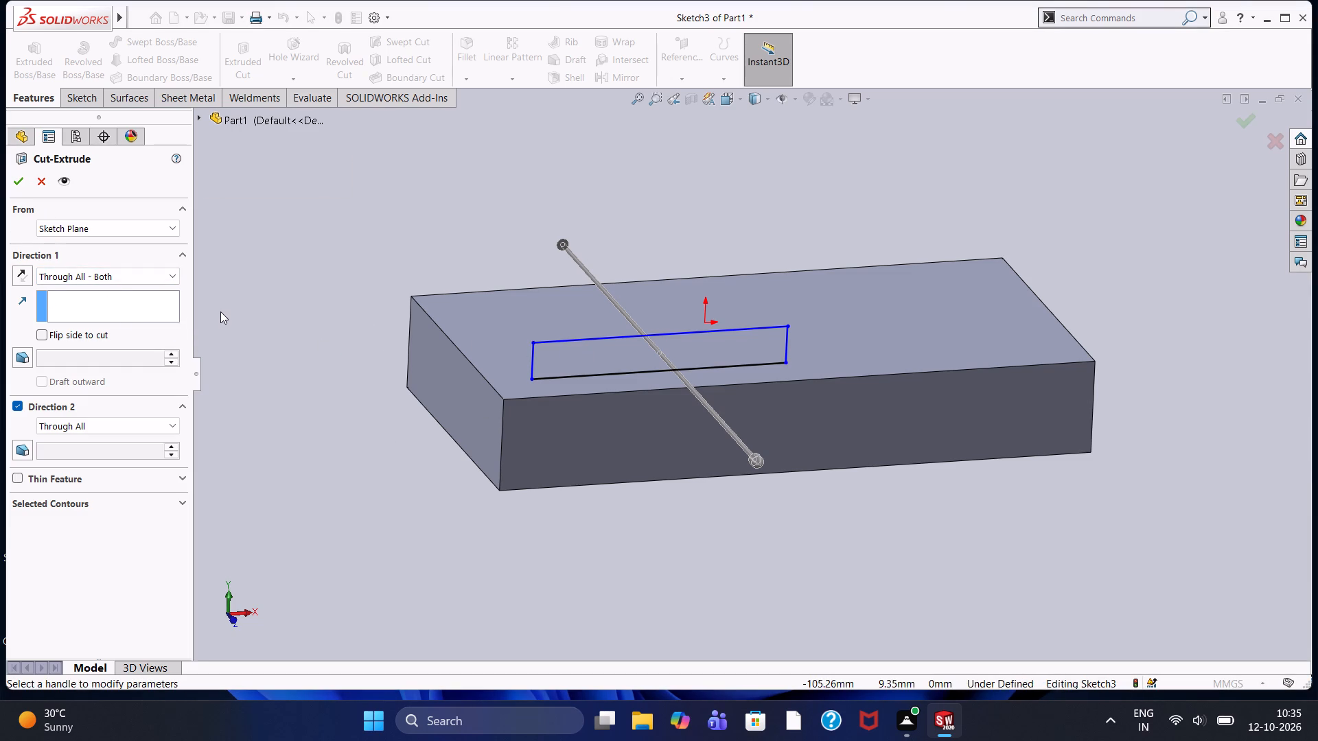
Set Direction 1 of the cut to Blind at 64 mm, keep Direction 2 as Through All, and complete the cut.
{"action": "left_click", "coordinate": [102, 279]}
{"action": "left_click", "coordinate": [90, 292]}
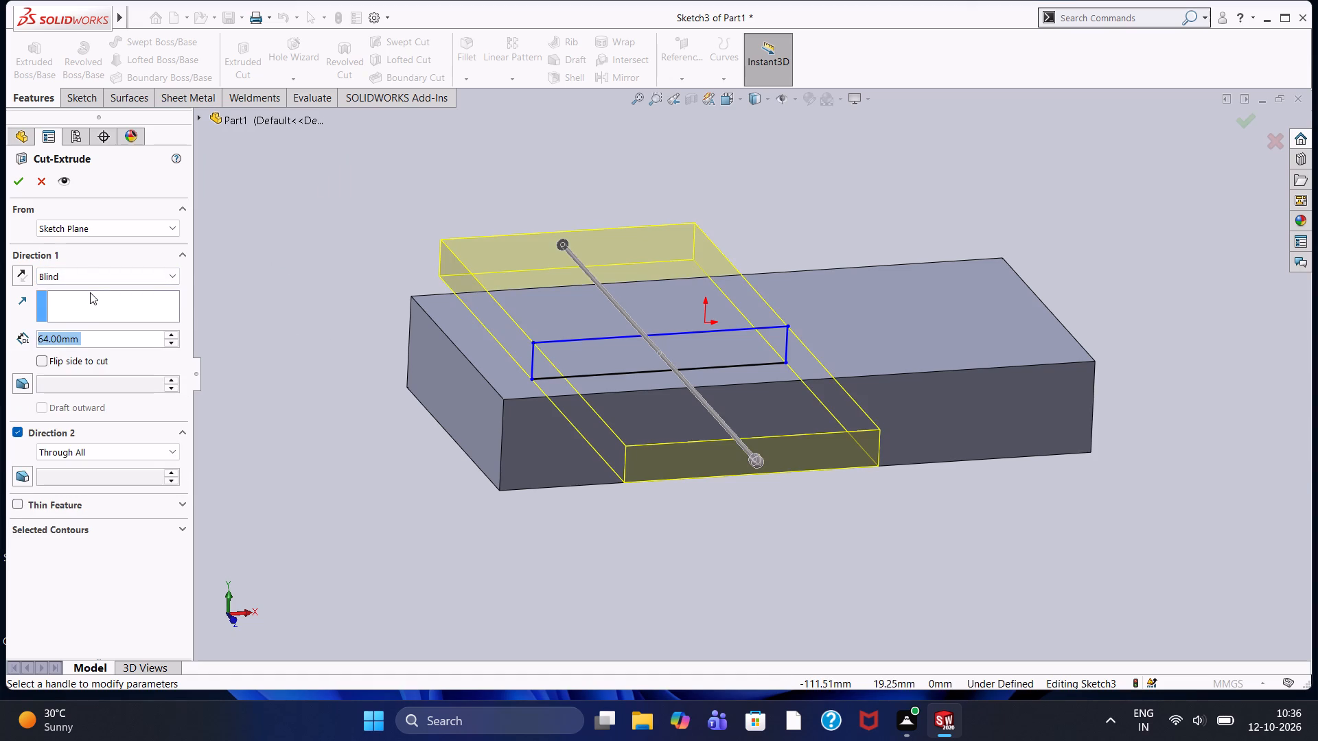
{"action": "left_click", "coordinate": [16, 184]}
{"action": "left_click", "coordinate": [218, 323]}
Examine the channel cut from below and from the side, and view the block's top face straight on.
{"action": "middle_click_drag", "start_coordinate": [270, 347], "coordinate": [252, 284]}
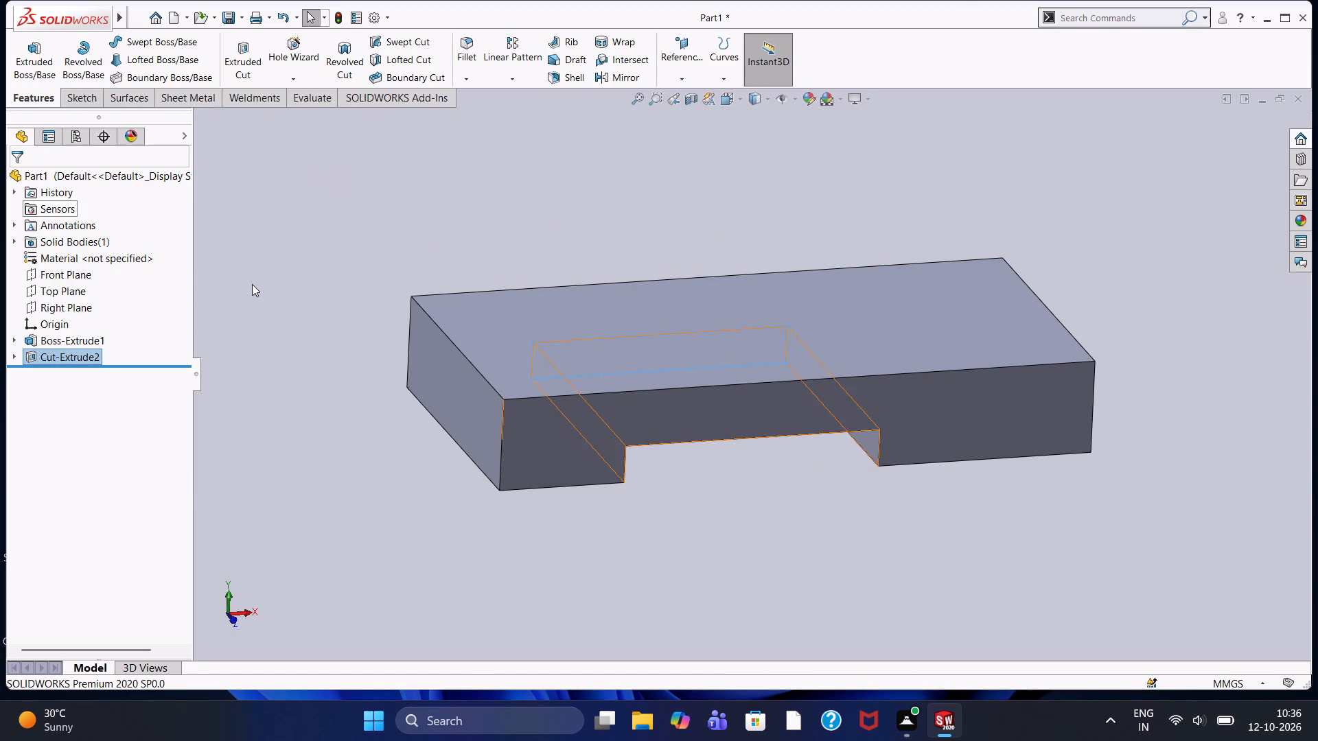
{"action": "middle_click_drag", "start_coordinate": [252, 284], "coordinate": [250, 257]}
{"action": "middle_click_drag", "start_coordinate": [336, 504], "coordinate": [316, 339]}
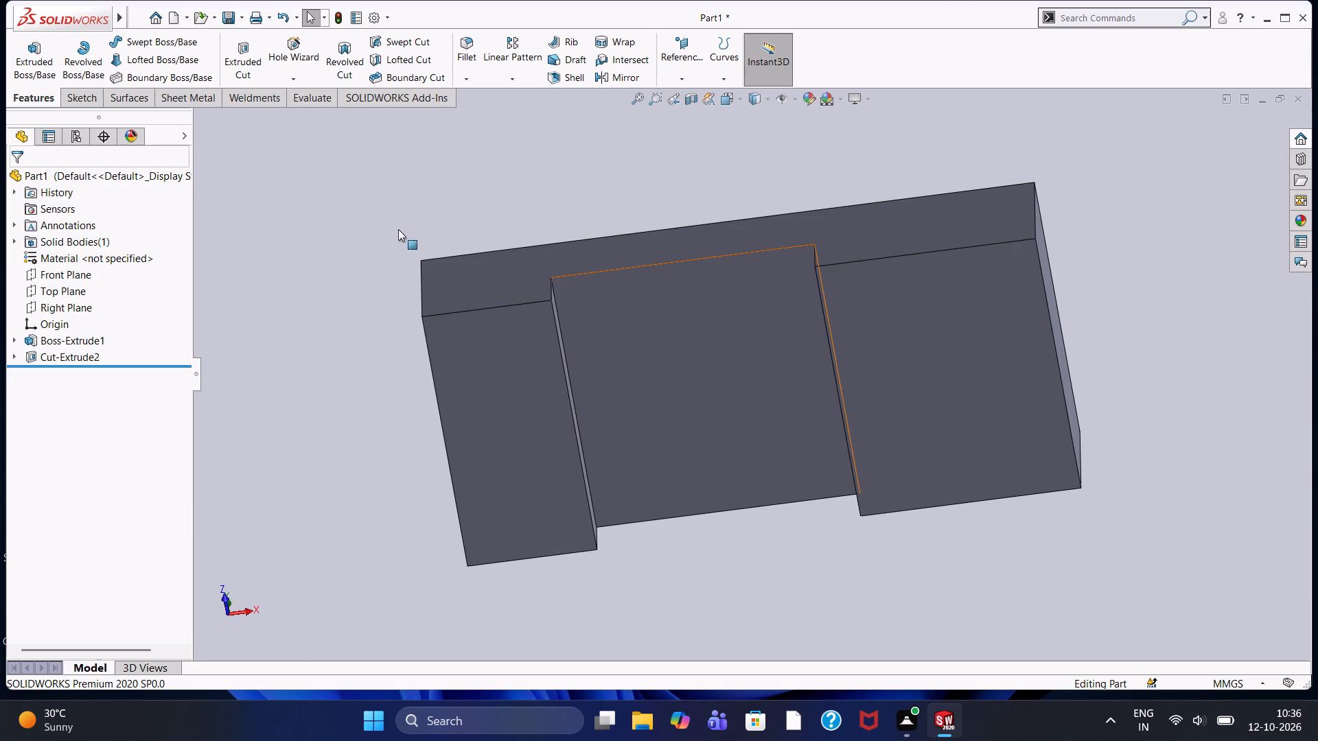
{"action": "middle_click_drag", "start_coordinate": [394, 222], "coordinate": [394, 457]}
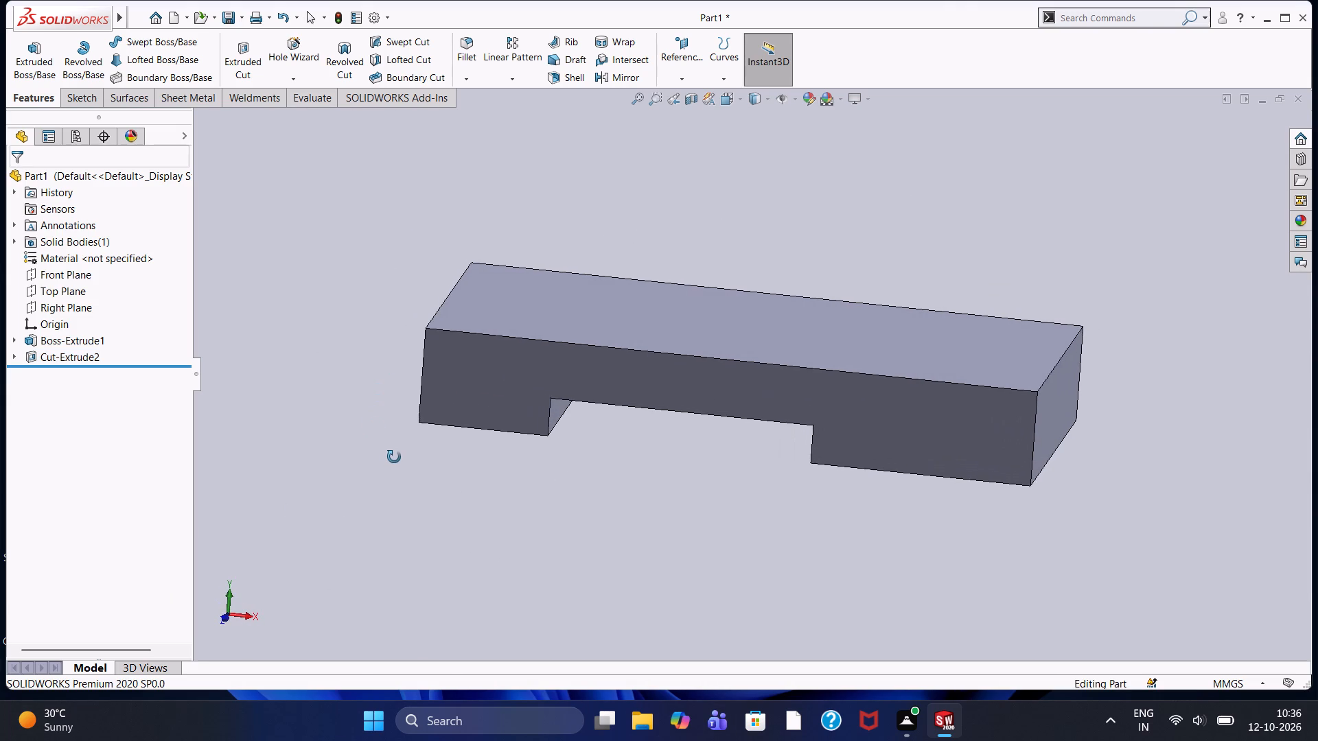
{"action": "middle_click_drag", "start_coordinate": [394, 457], "coordinate": [297, 465]}
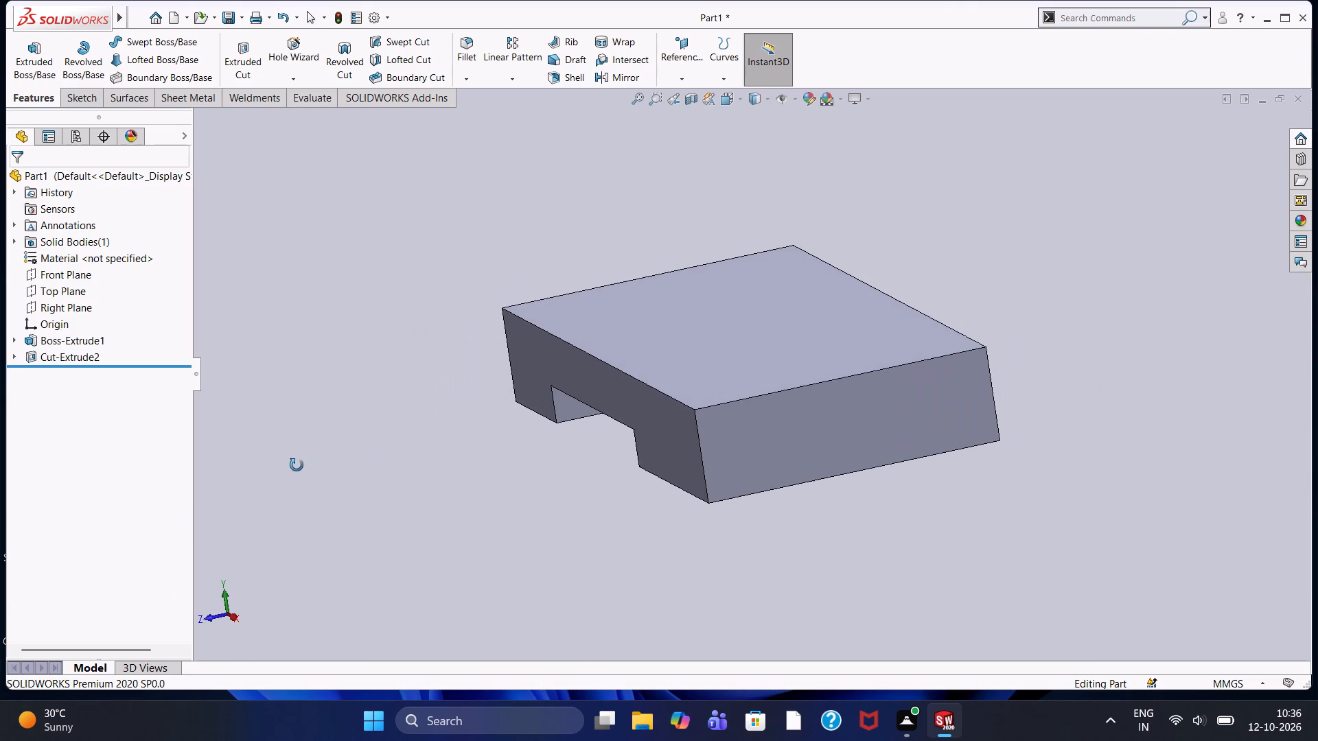
{"action": "middle_click_drag", "start_coordinate": [297, 465], "coordinate": [297, 469]}
{"action": "left_click", "coordinate": [690, 322]}
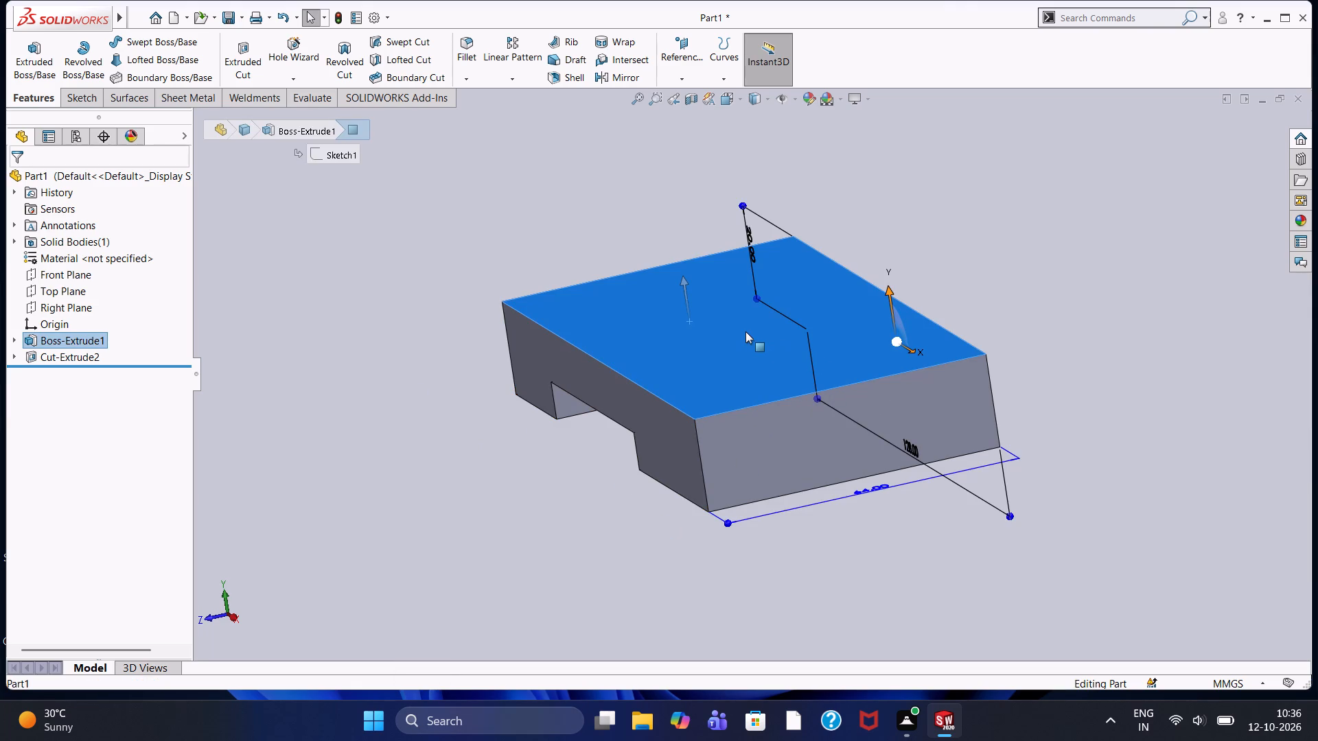
{"action": "key", "text": "ctrl+8"}
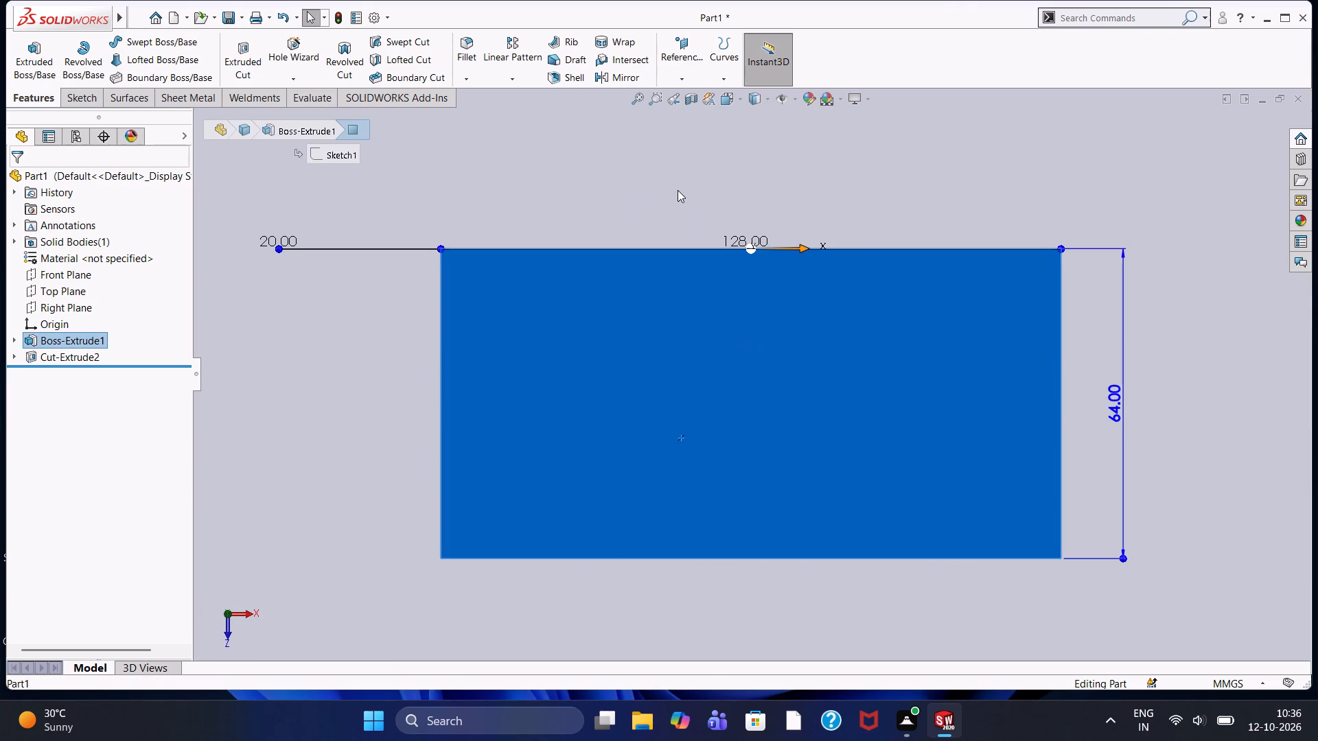
{"action": "left_click", "coordinate": [675, 190]}
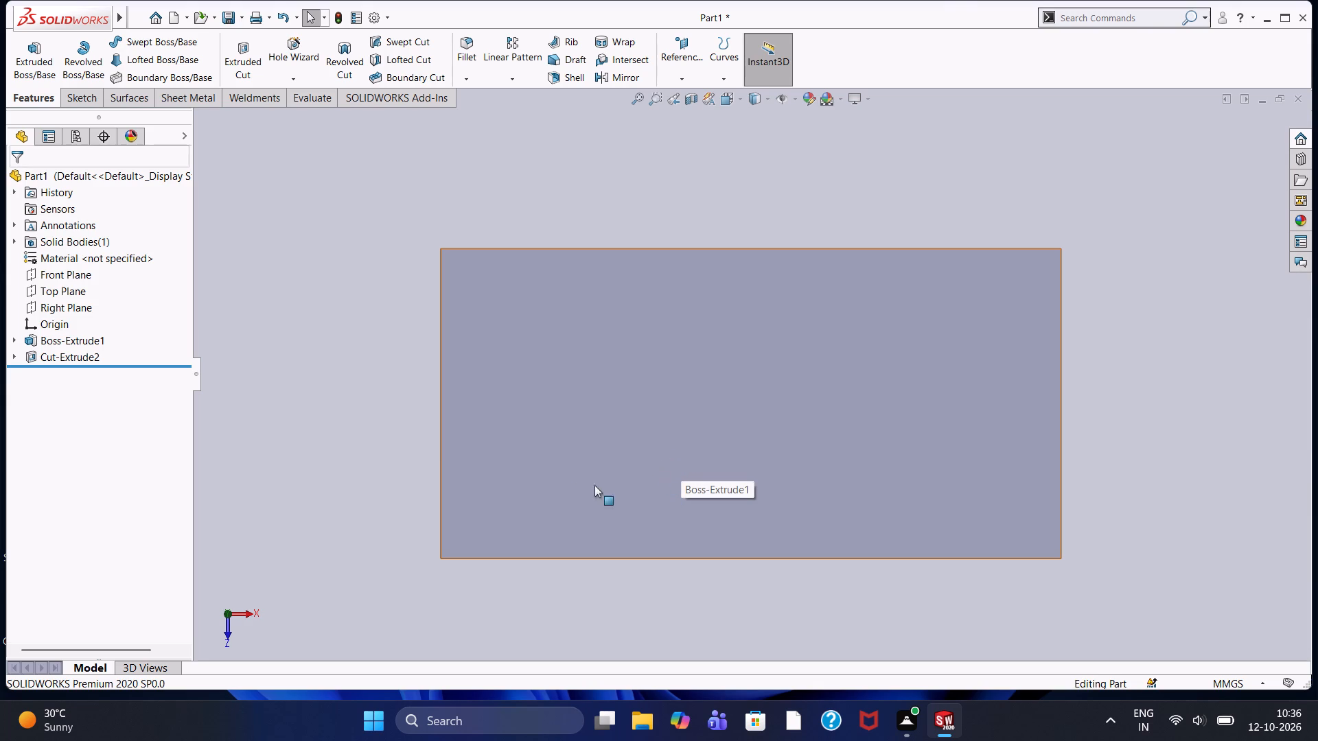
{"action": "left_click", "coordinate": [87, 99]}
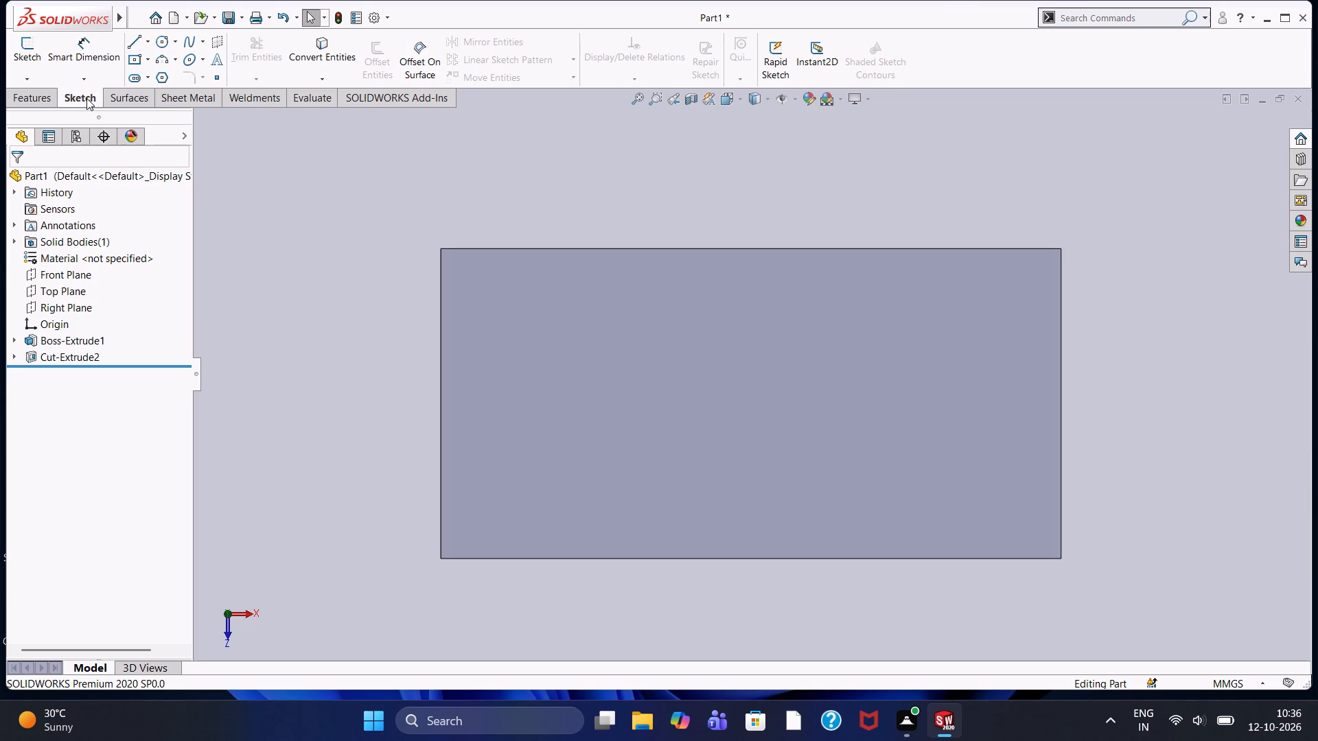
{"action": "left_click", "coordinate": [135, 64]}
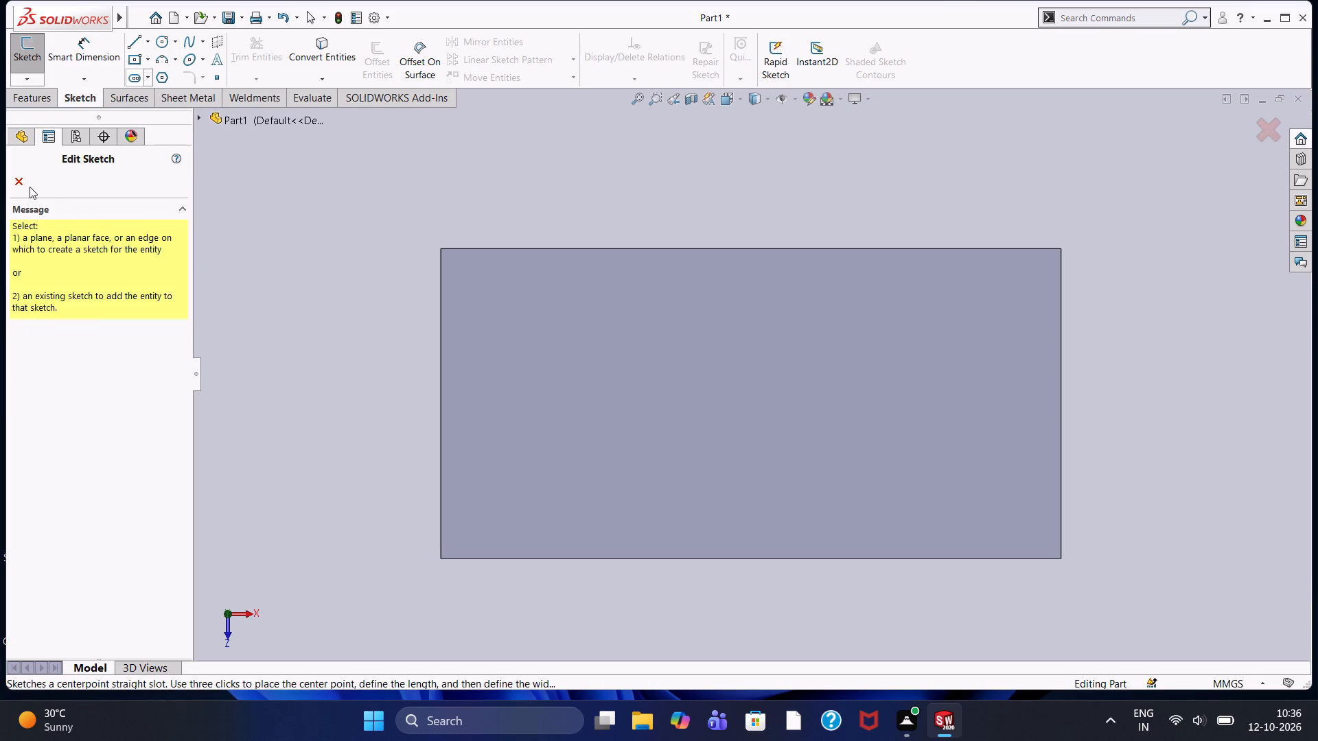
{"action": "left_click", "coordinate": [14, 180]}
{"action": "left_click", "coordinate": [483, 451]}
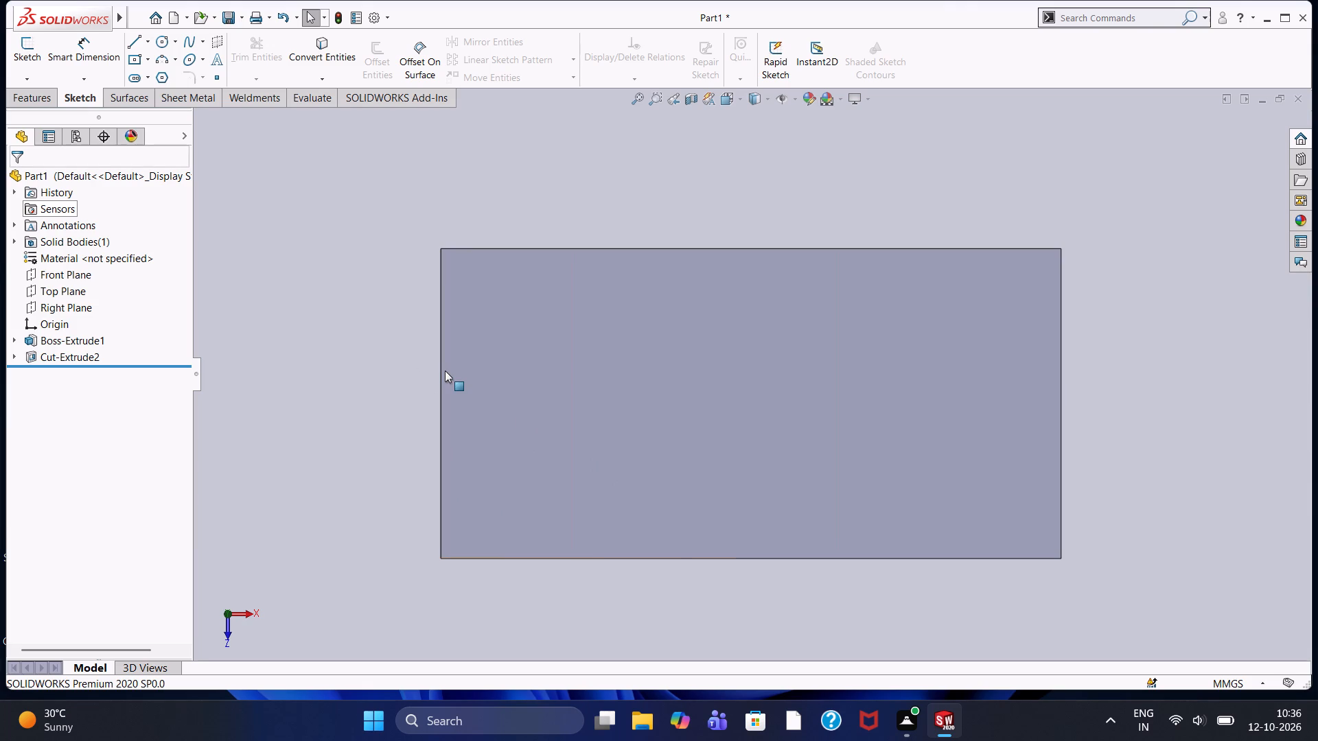
Open a new sketch on the block's top face.
{"action": "left_click", "coordinate": [501, 388]}
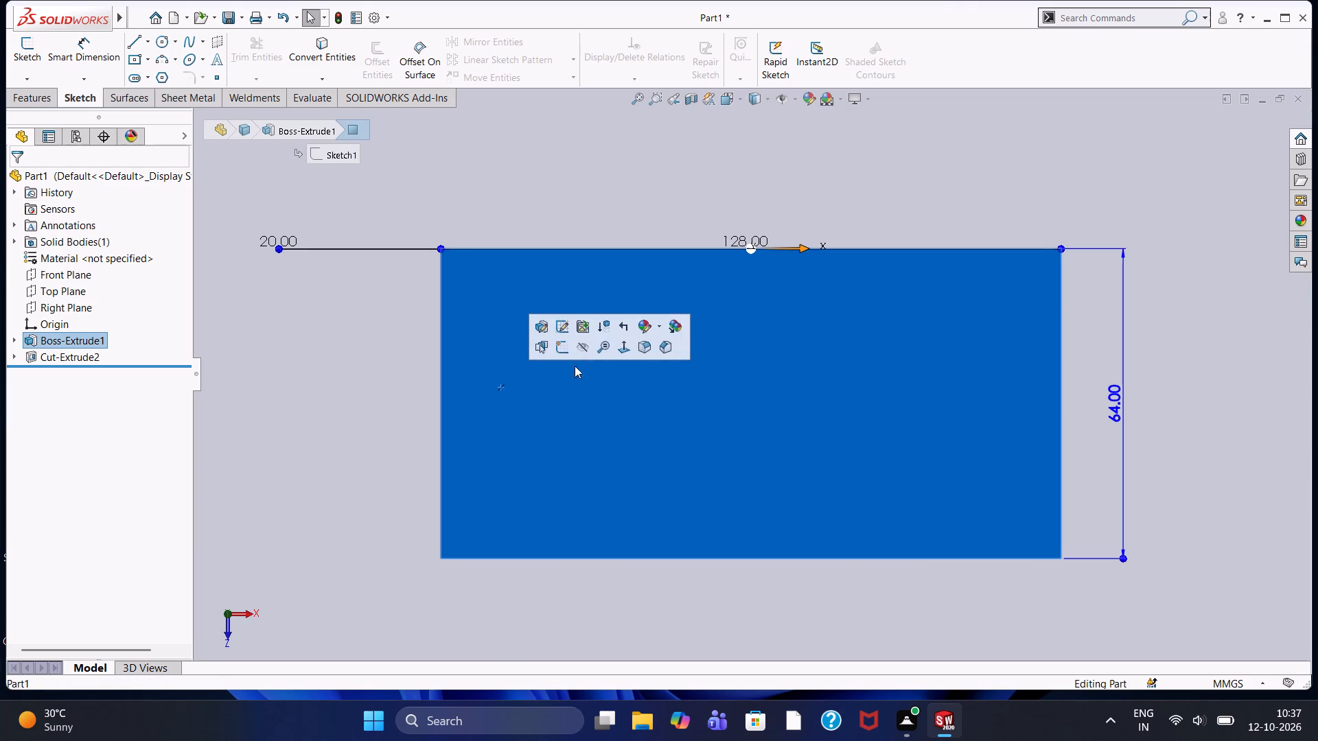
{"action": "left_click", "coordinate": [560, 348]}
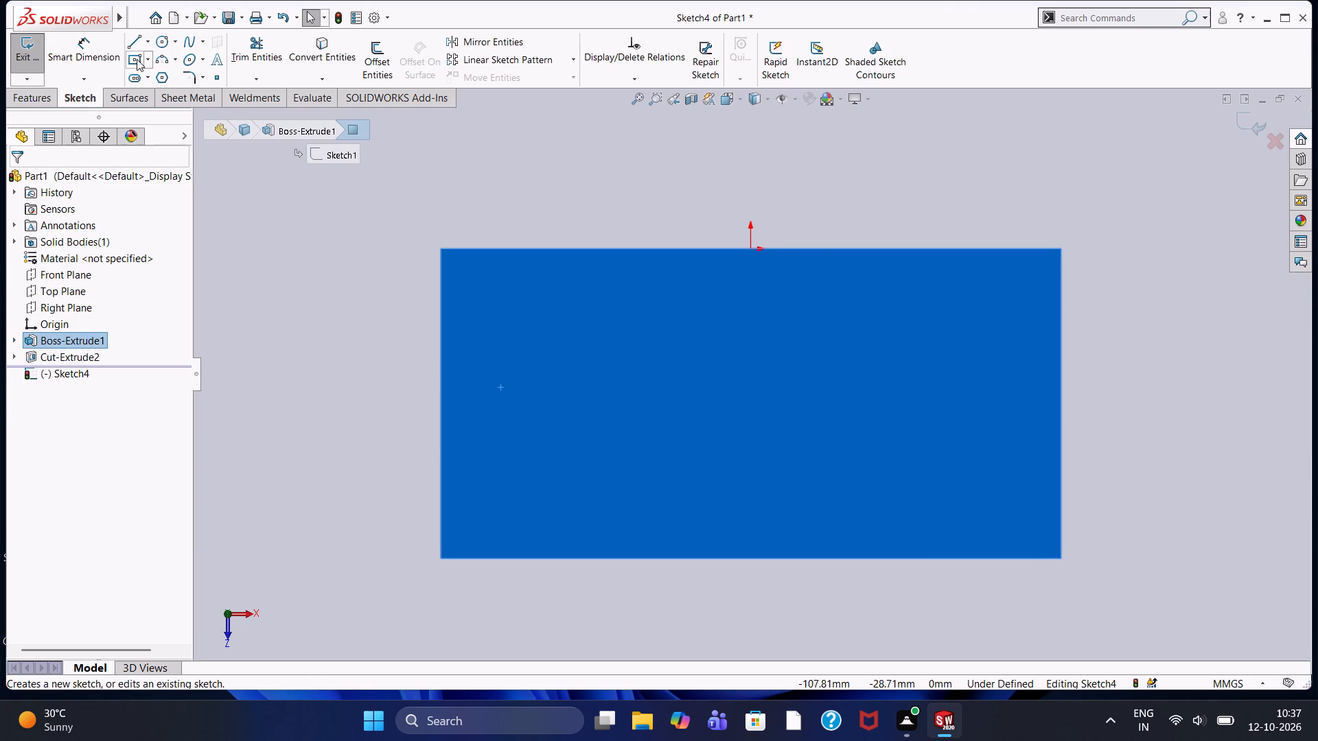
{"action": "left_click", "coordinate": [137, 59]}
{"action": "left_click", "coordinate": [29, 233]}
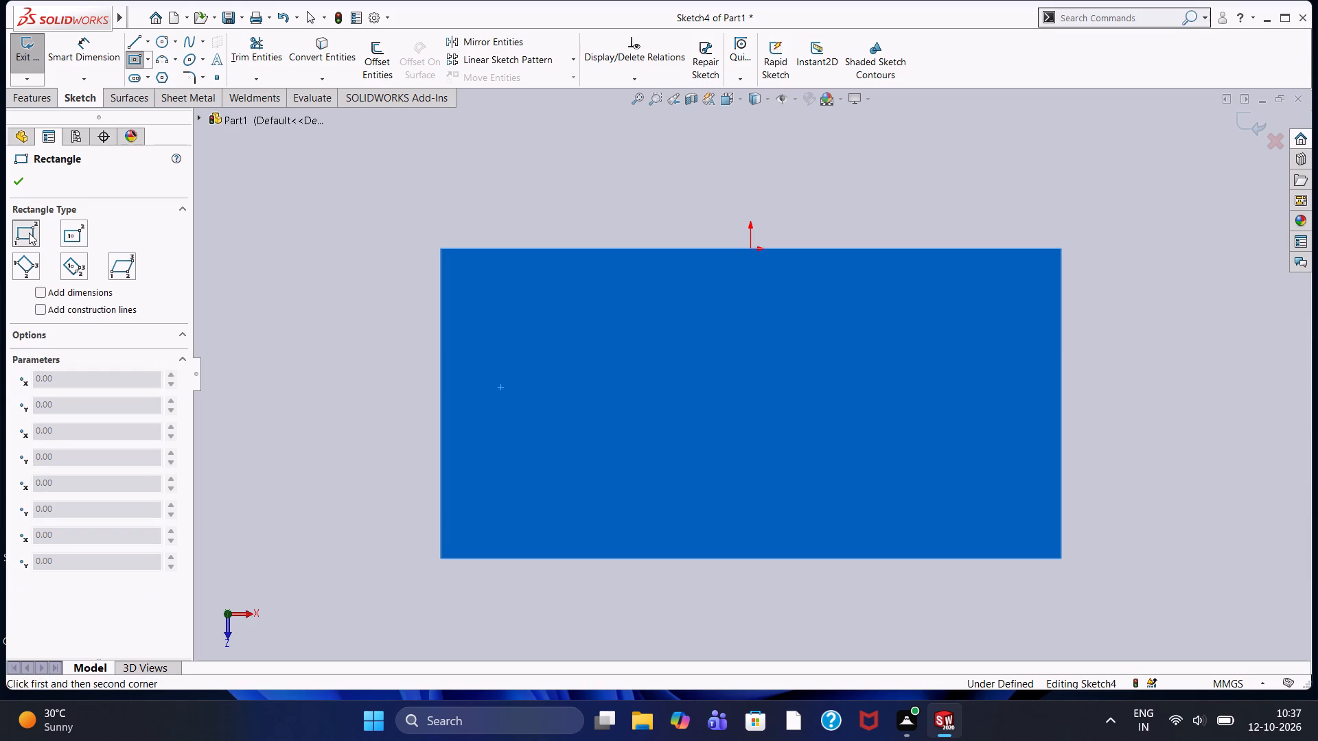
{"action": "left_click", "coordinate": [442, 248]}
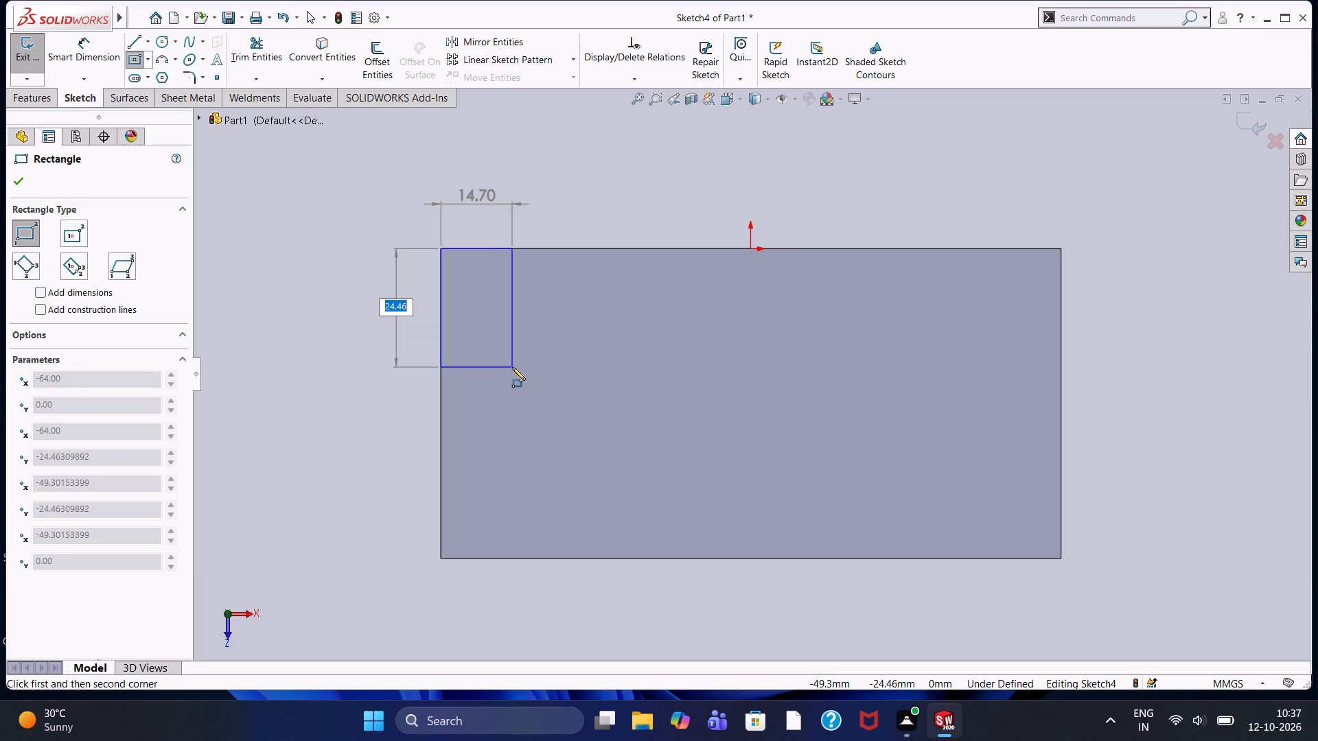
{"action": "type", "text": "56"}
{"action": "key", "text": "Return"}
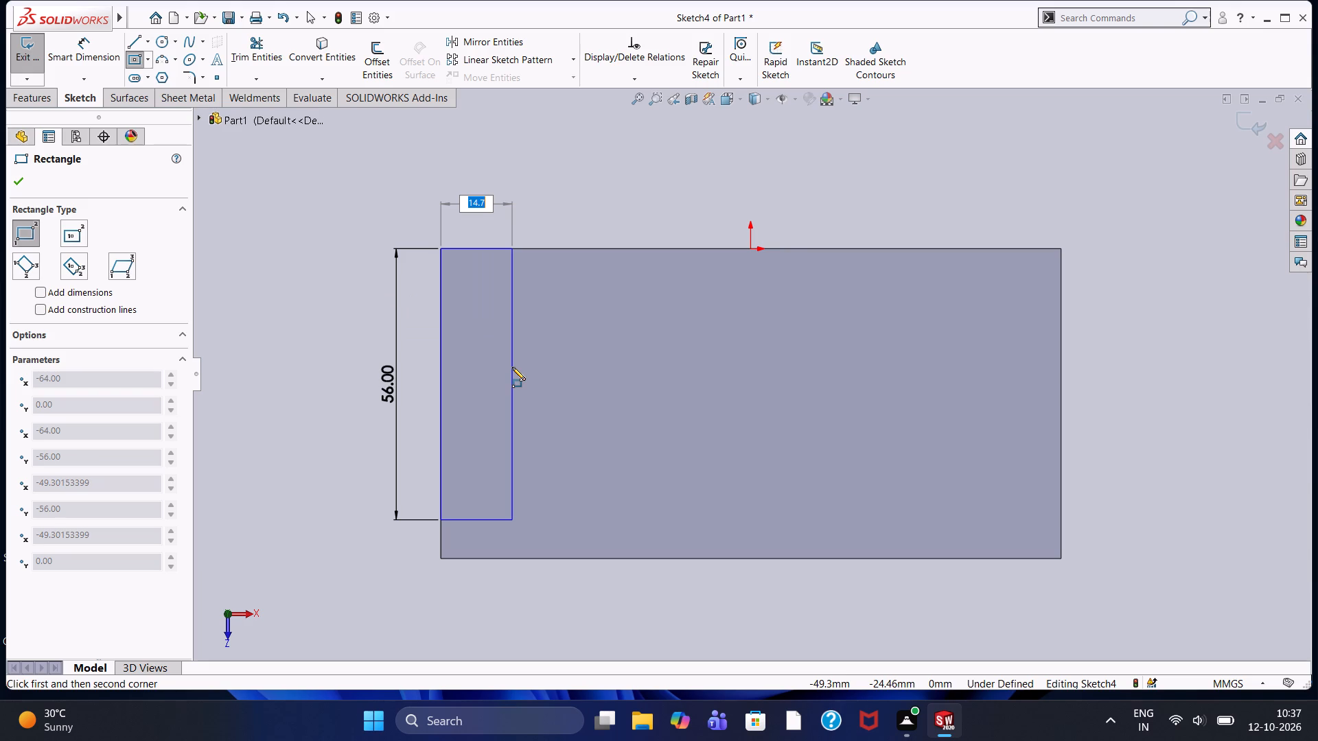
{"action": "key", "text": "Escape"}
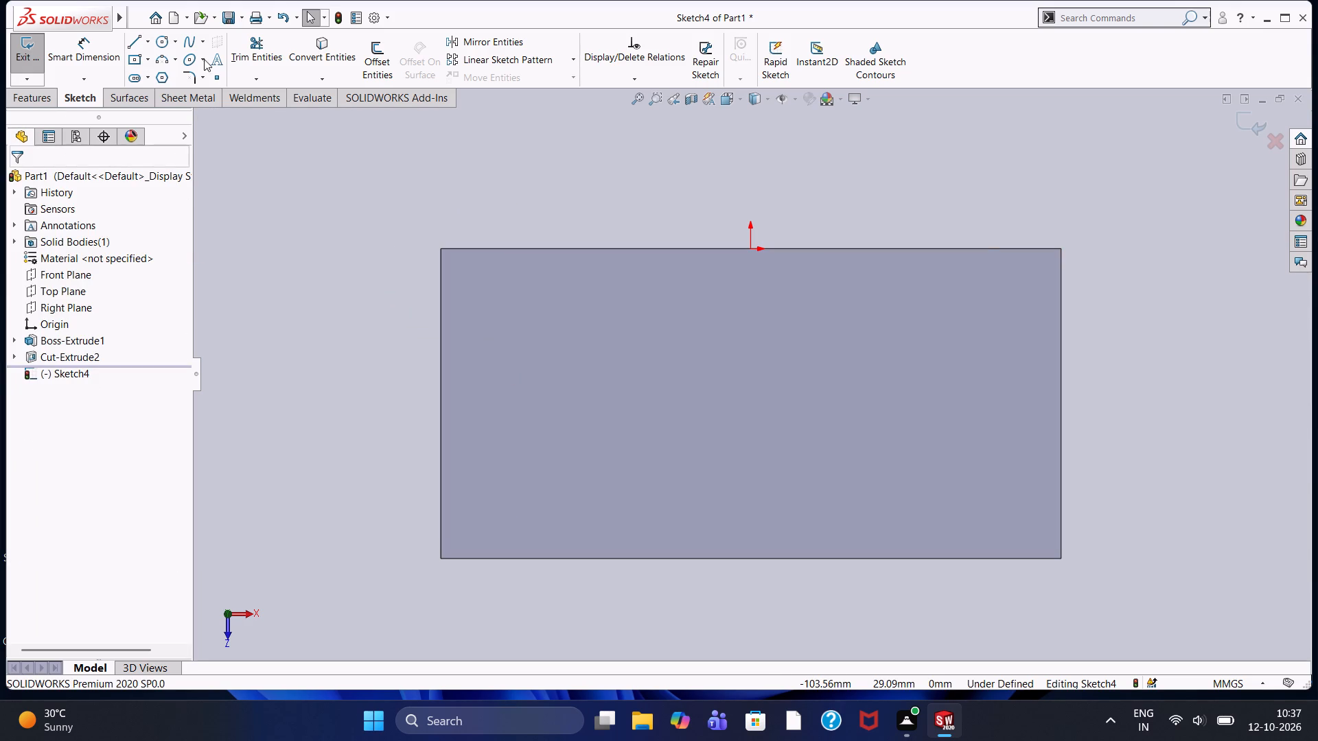
Sketch a 14 x 64 mm corner rectangle along the left end of the block's top face, spanning its full depth.
{"action": "left_click", "coordinate": [132, 39]}
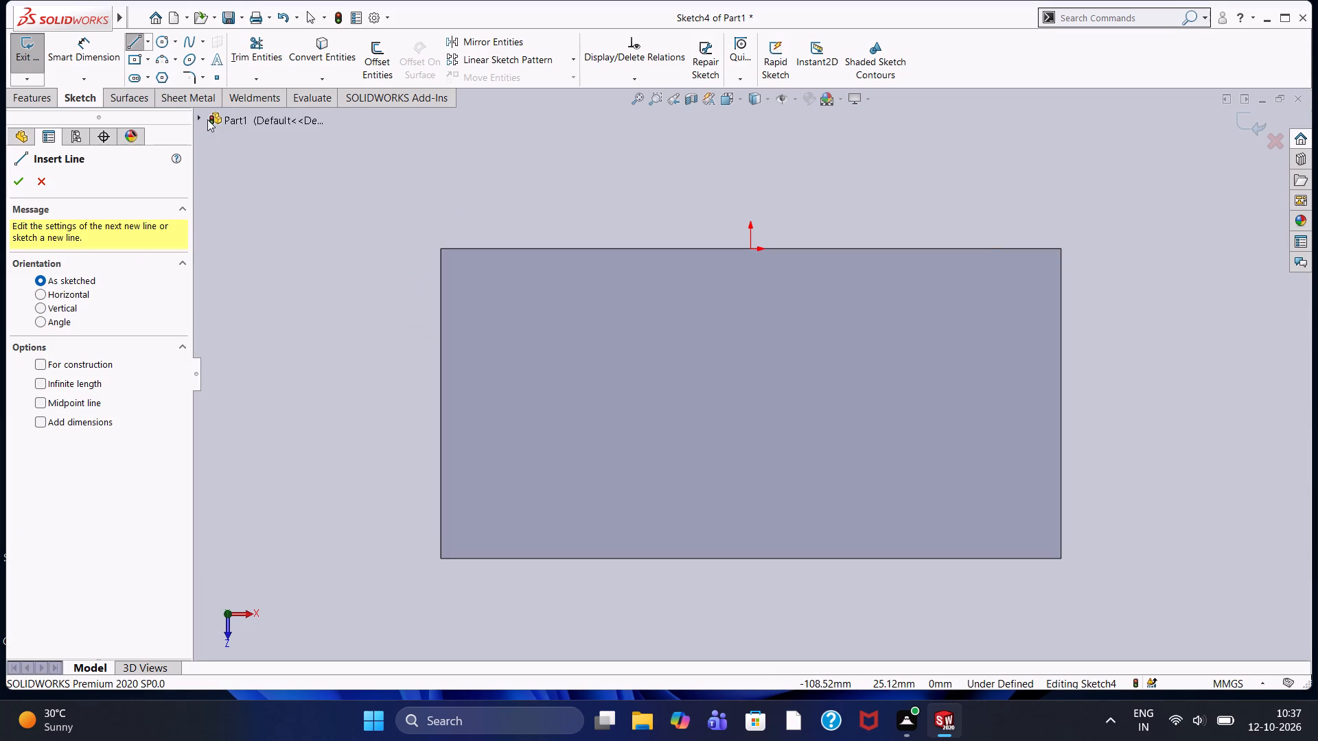
{"action": "left_click", "coordinate": [136, 54]}
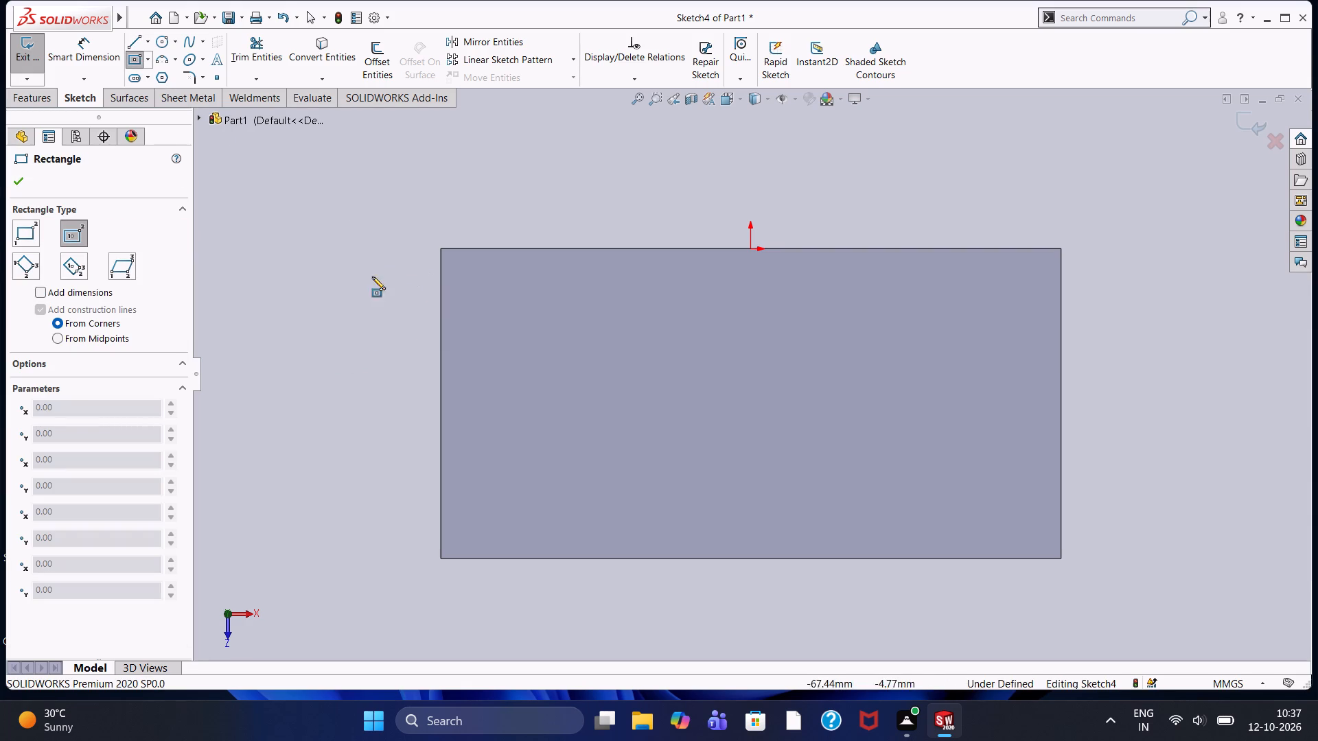
{"action": "left_click", "coordinate": [34, 236]}
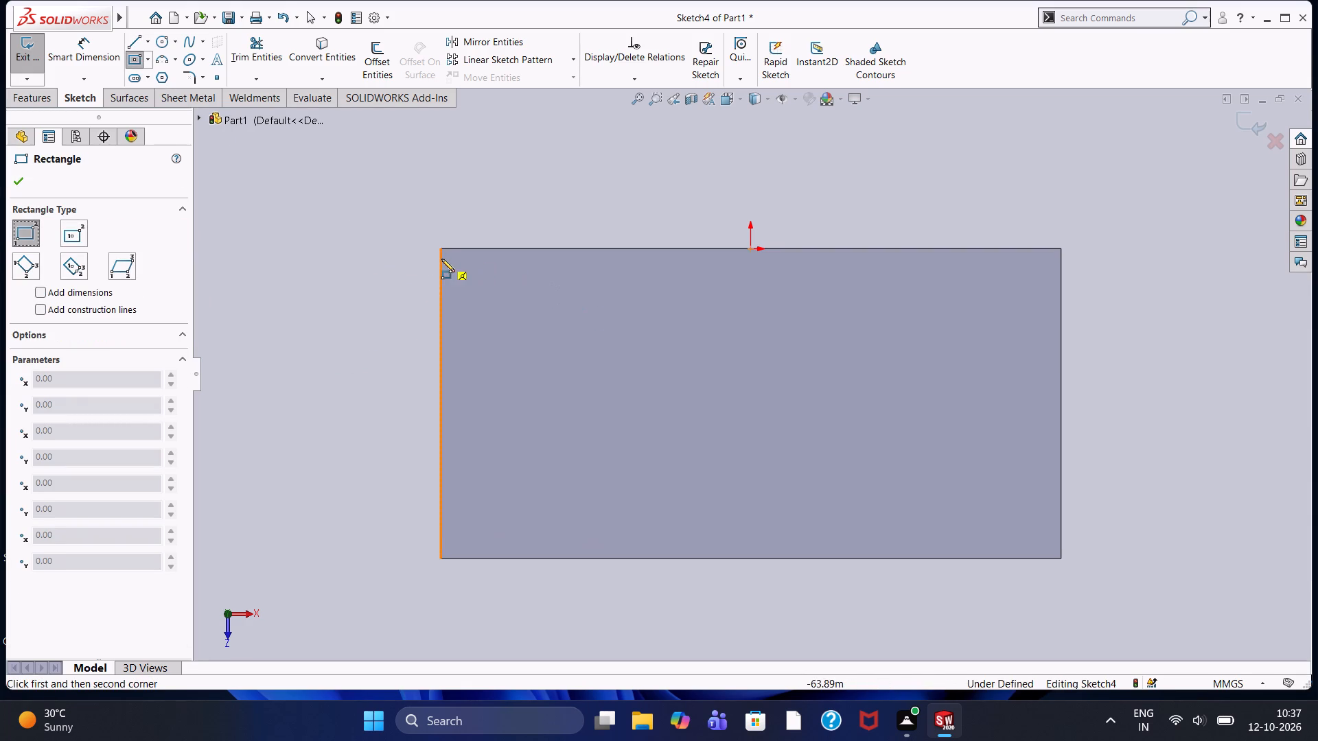
{"action": "left_click", "coordinate": [441, 246]}
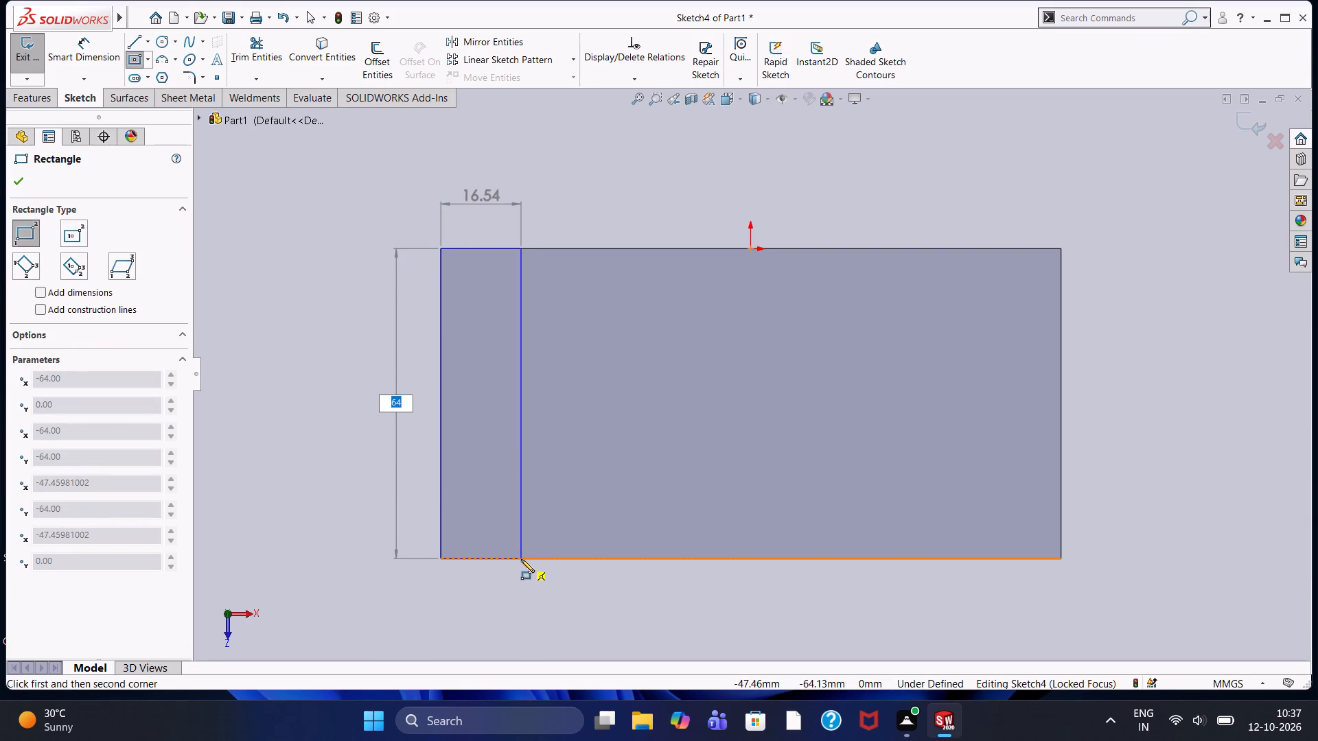
{"action": "type", "text": "64"}
{"action": "key", "text": "Return"}
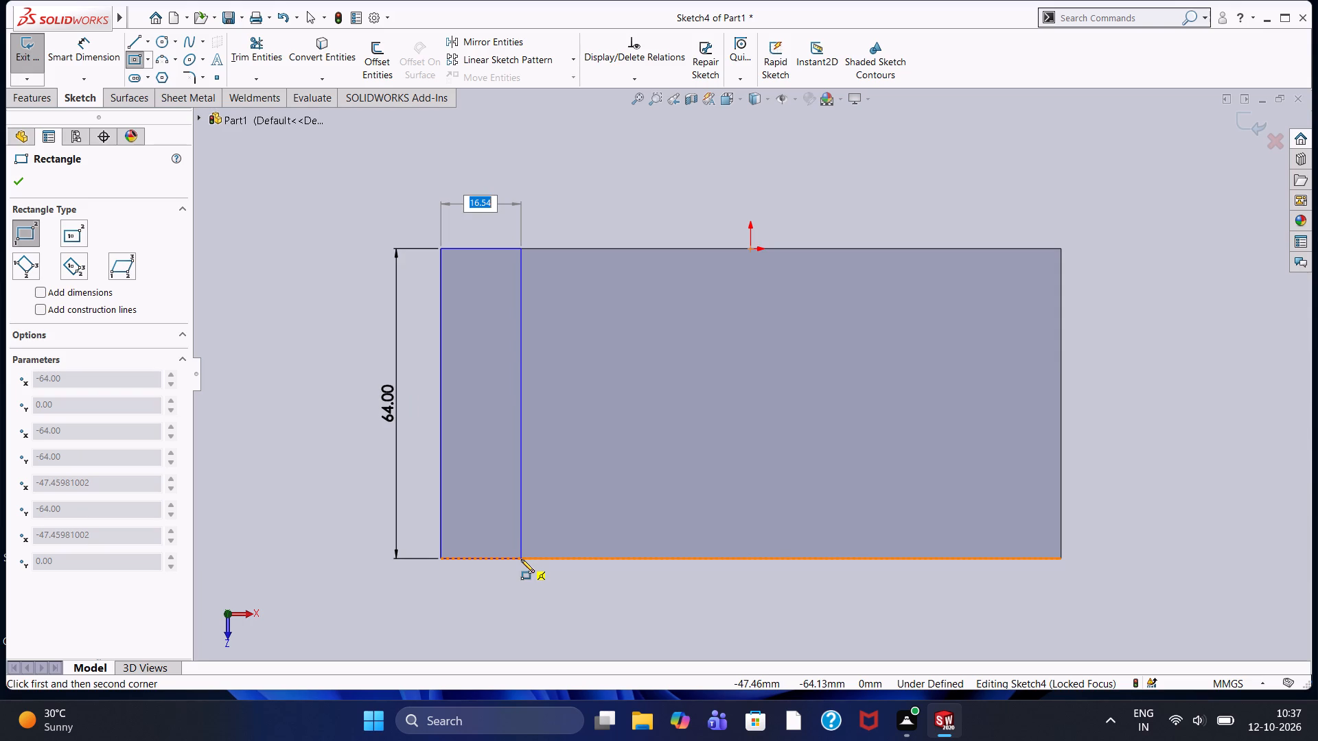
{"action": "type", "text": "14"}
{"action": "key", "text": "Return"}
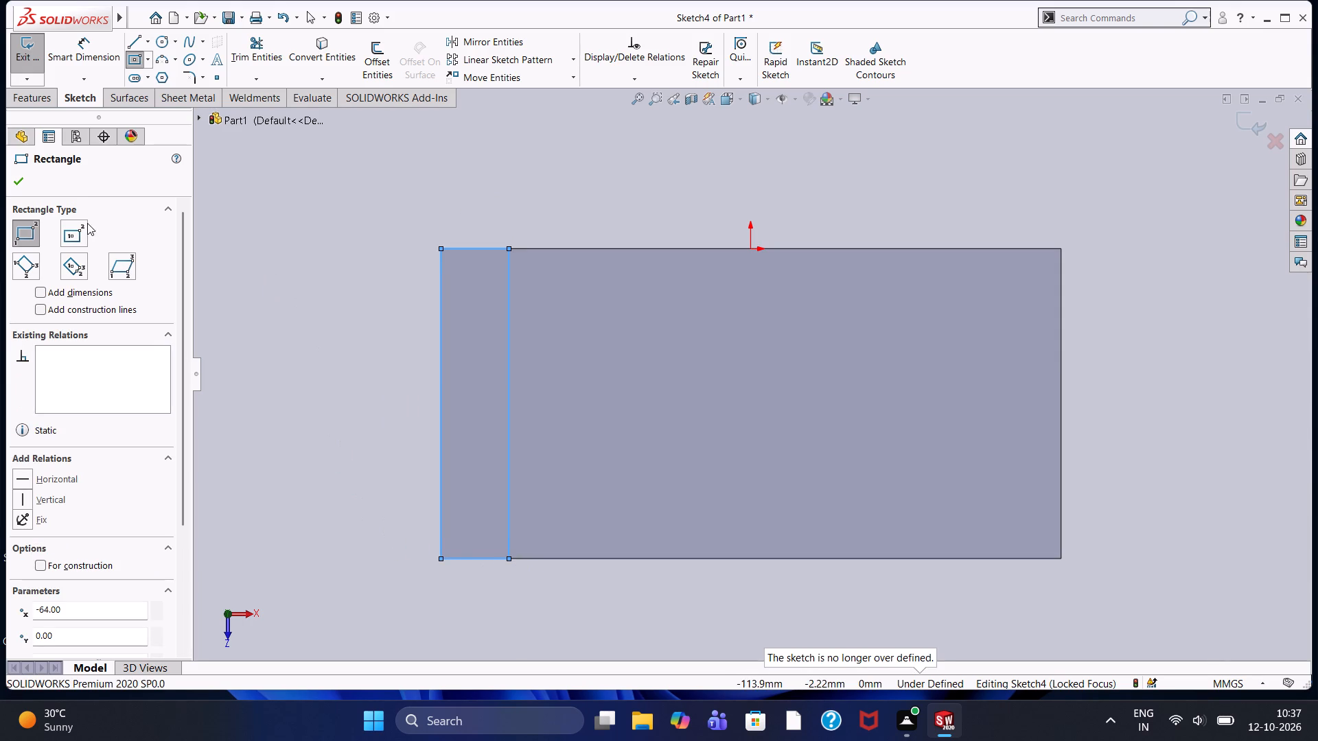
{"action": "left_click", "coordinate": [23, 185]}
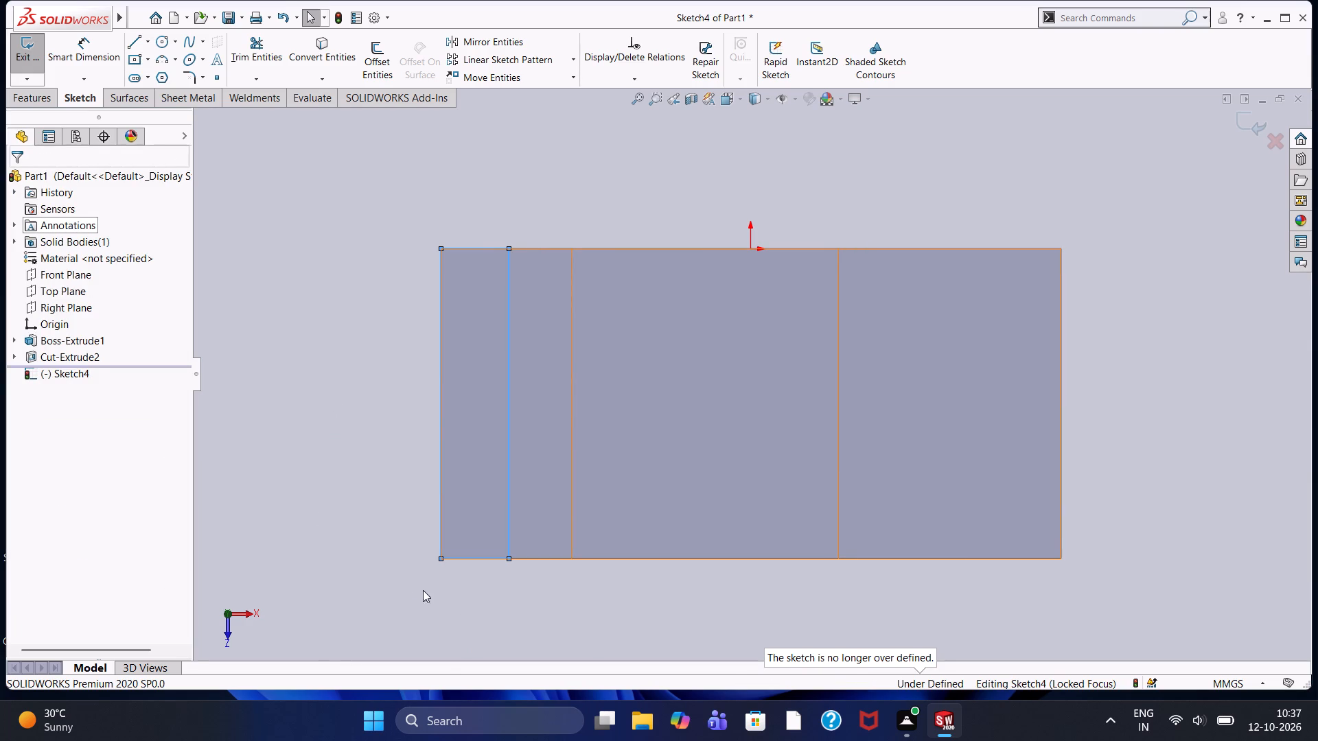
Extrude the 14 x 64 mm rectangle upward as a Blind boss of 56 mm, merged with the block.
{"action": "left_click", "coordinate": [46, 97]}
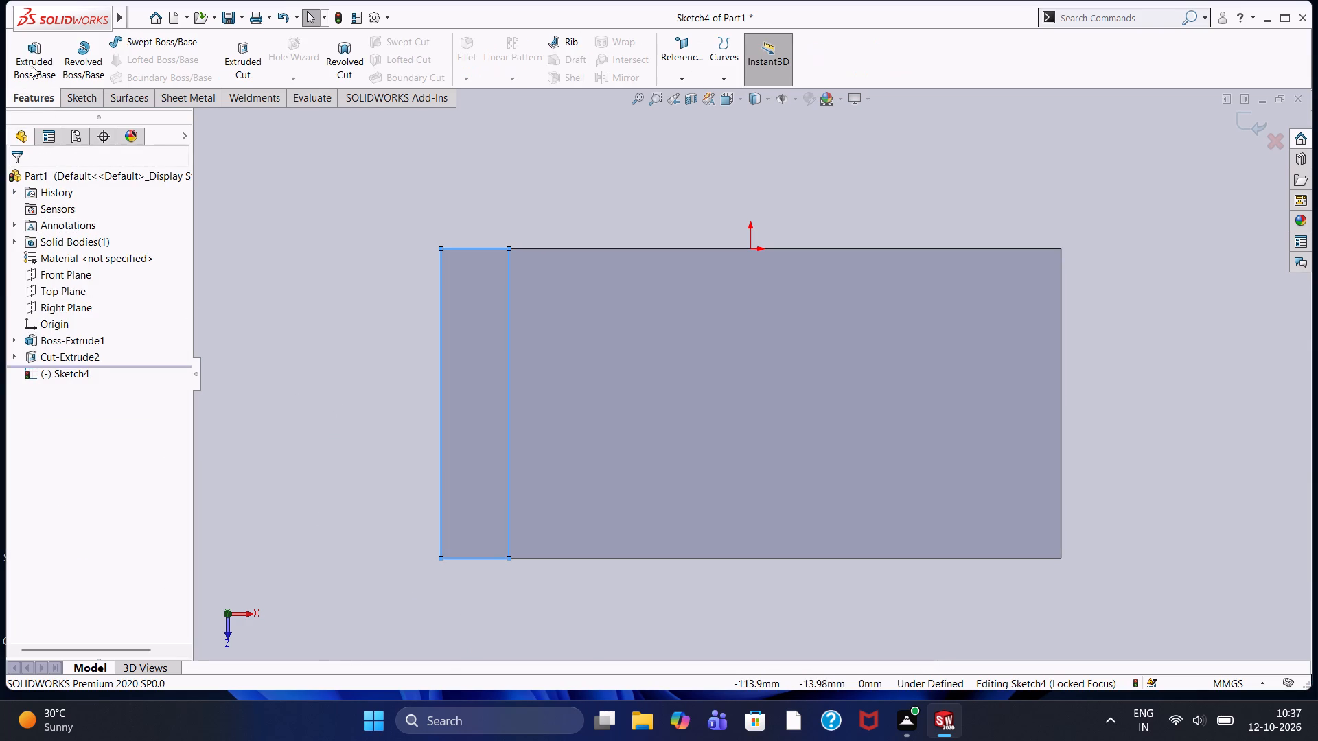
{"action": "left_click", "coordinate": [29, 52]}
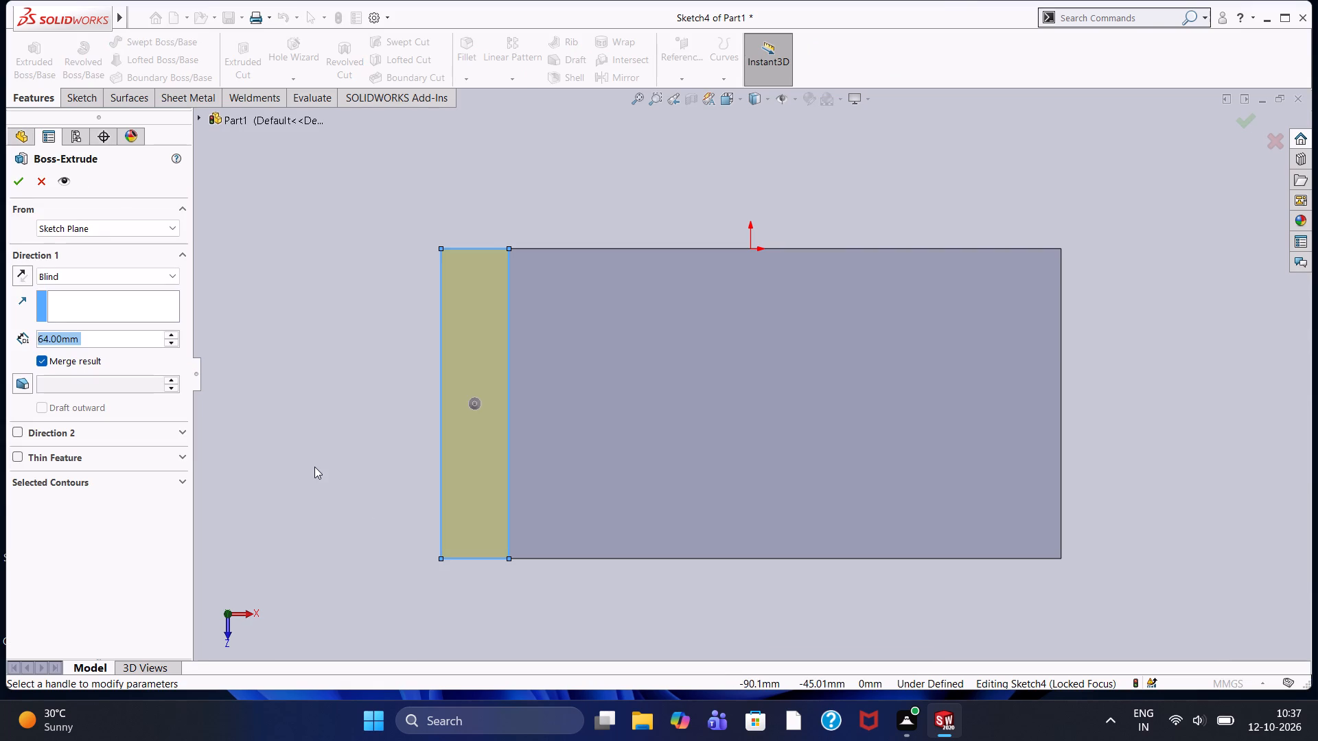
{"action": "middle_click_drag", "start_coordinate": [314, 466], "coordinate": [316, 308]}
{"action": "scroll", "coordinate": [316, 308], "scroll_direction": "up", "scroll_amount": 1}
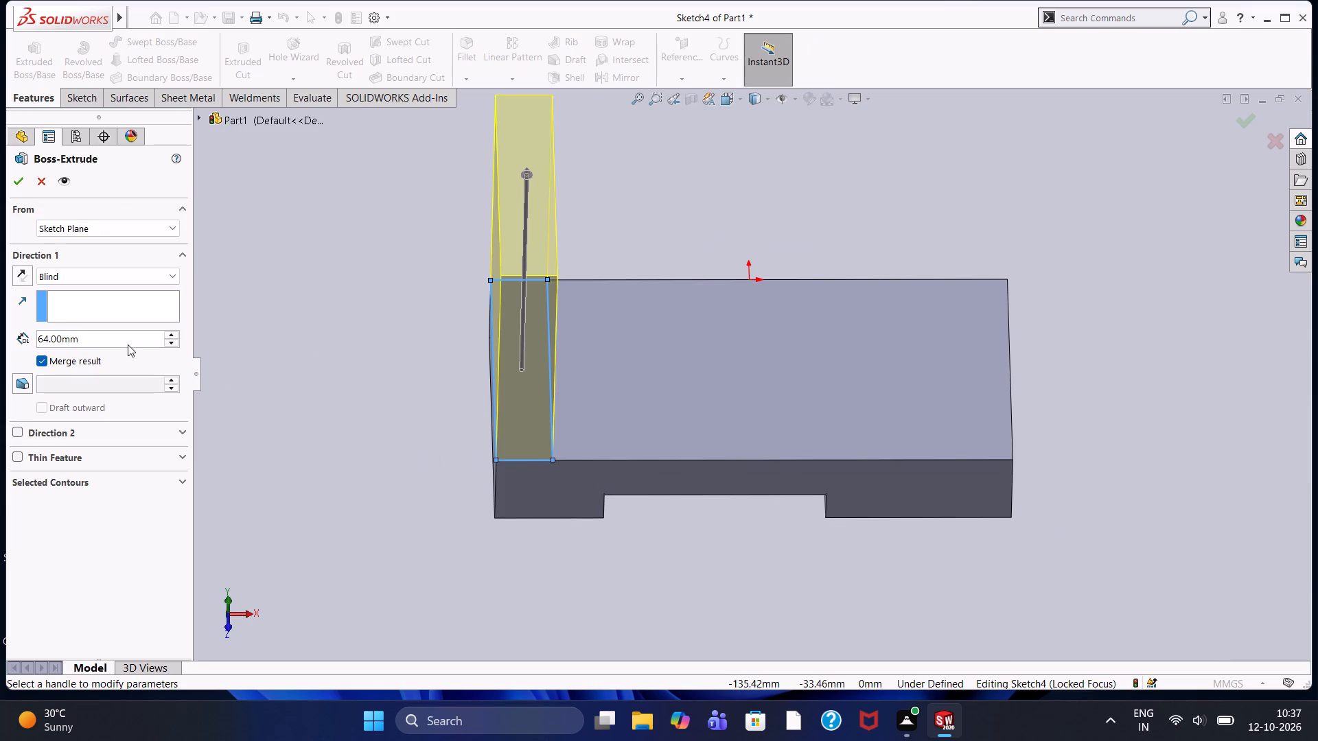
{"action": "left_click_drag", "start_coordinate": [151, 334], "coordinate": [71, 337]}
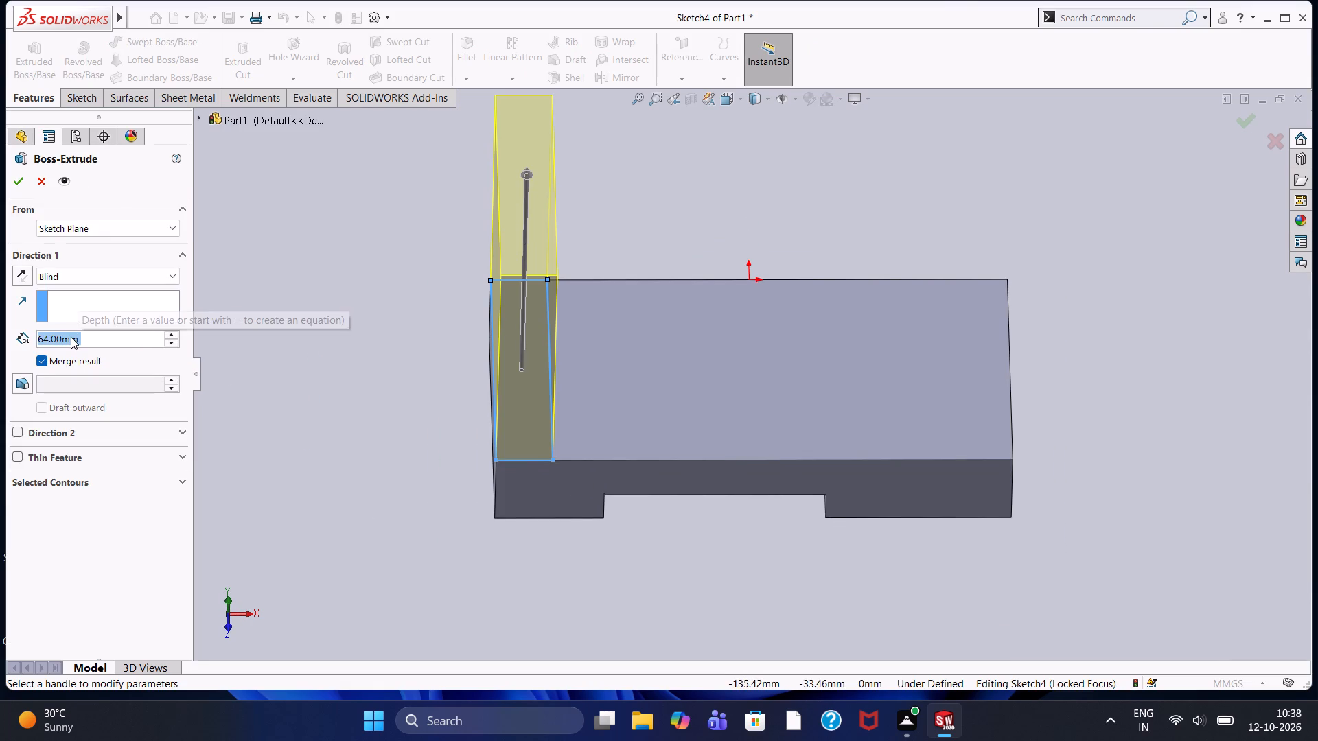
{"action": "type", "text": "56"}
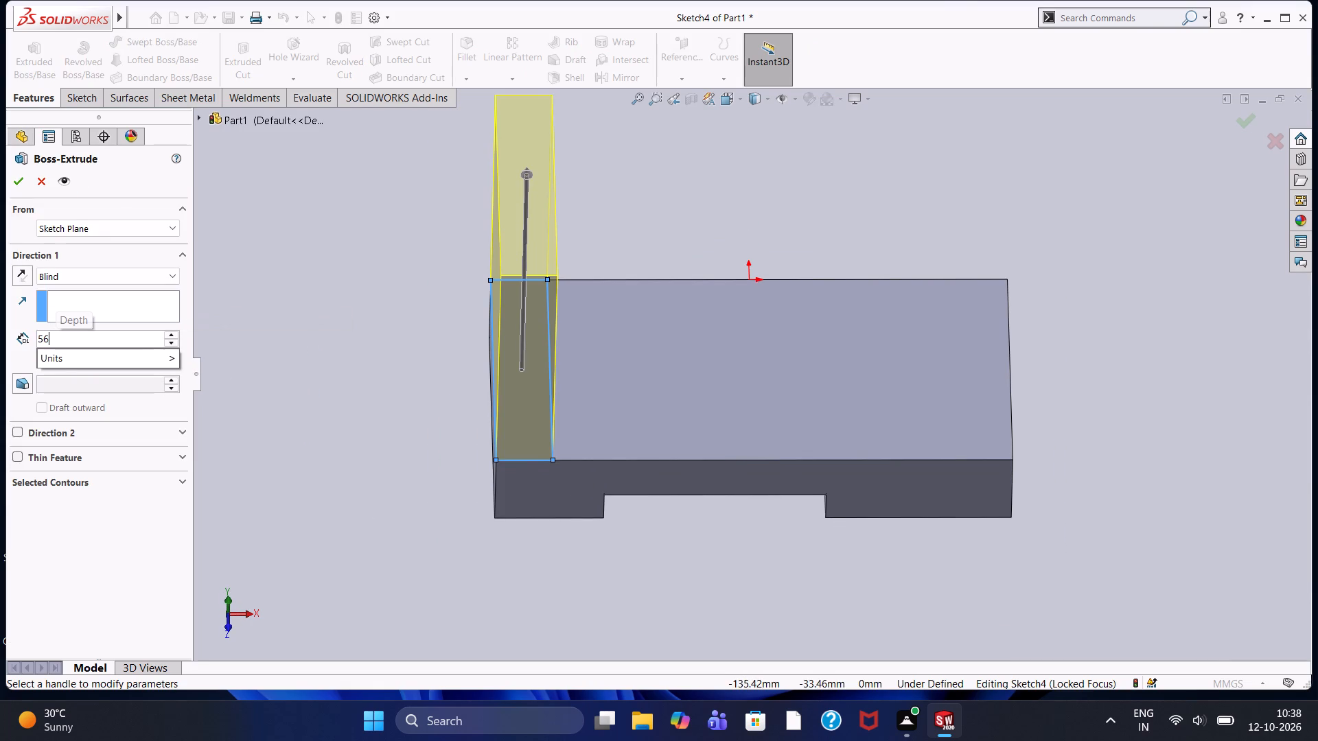
{"action": "key", "text": "Return"}
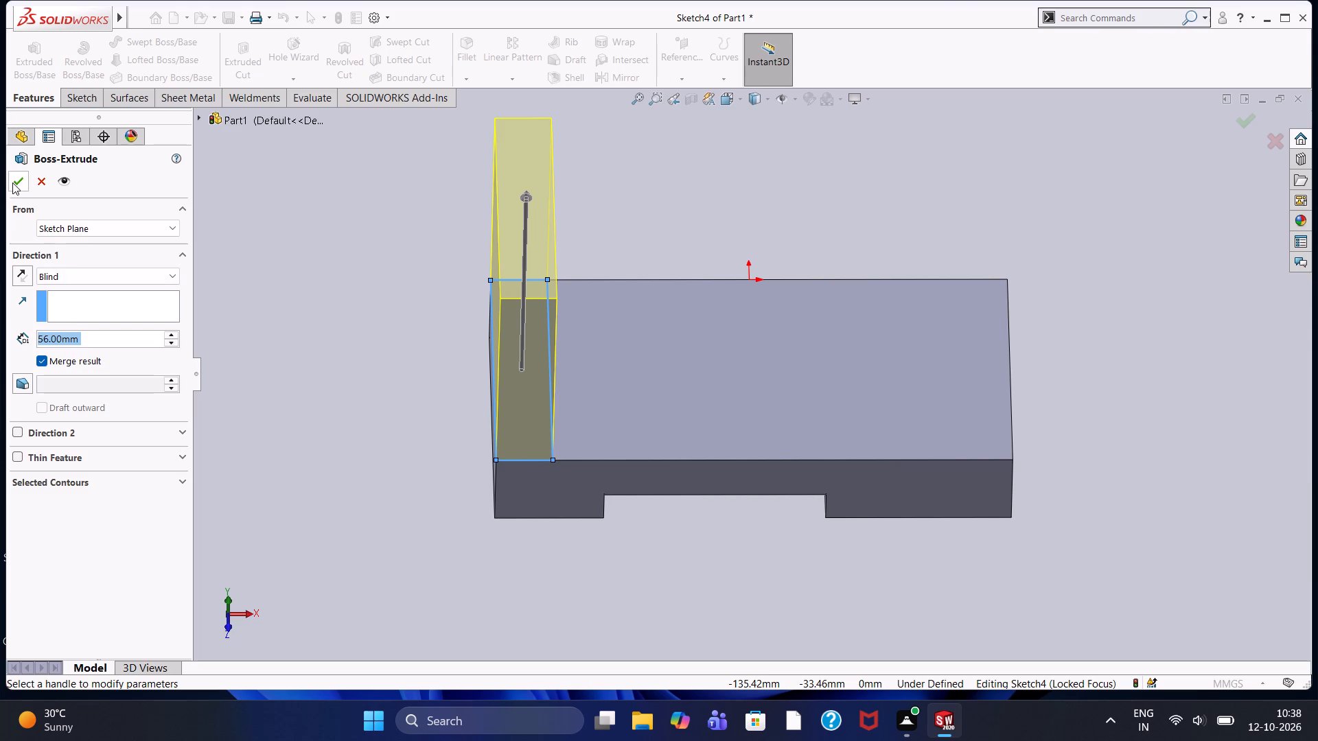
{"action": "left_click", "coordinate": [15, 182]}
{"action": "left_click", "coordinate": [446, 344]}
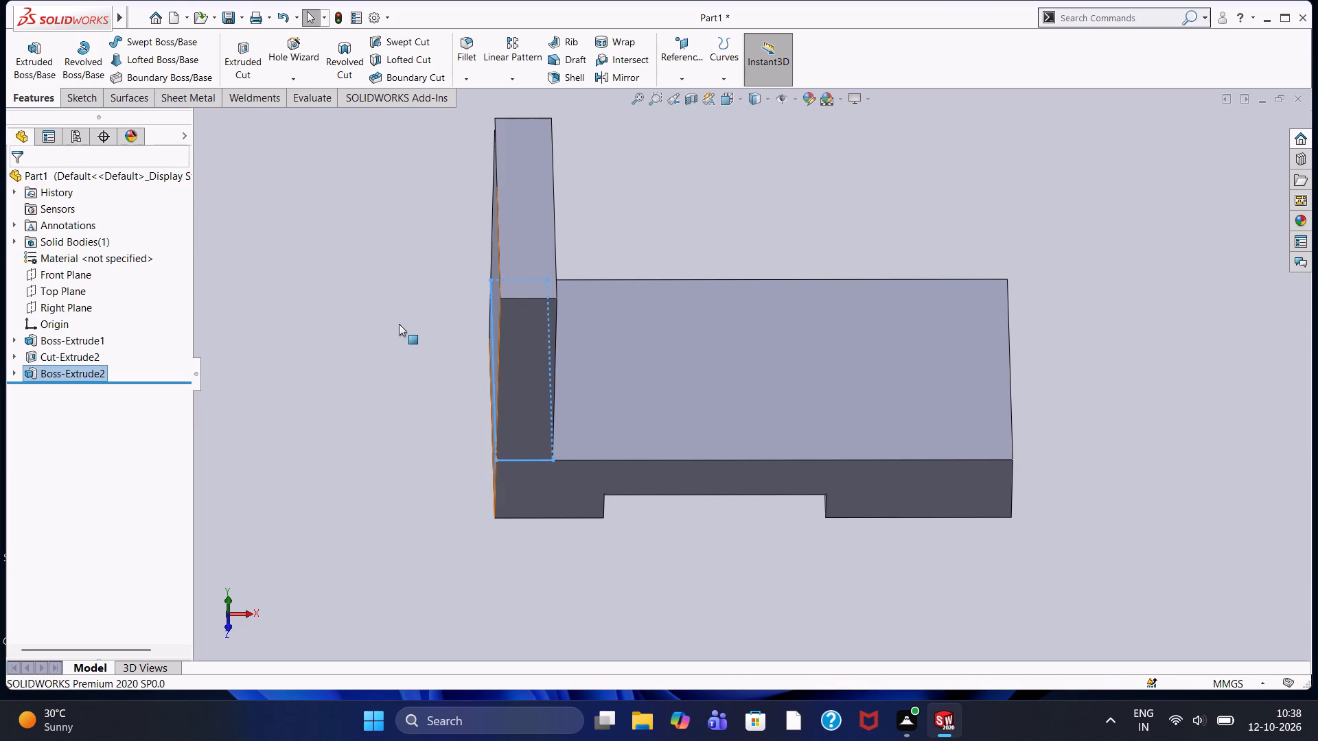
Open a new sketch on the outer face of the upright wall and view that face straight on.
{"action": "middle_click_drag", "start_coordinate": [408, 359], "coordinate": [356, 258]}
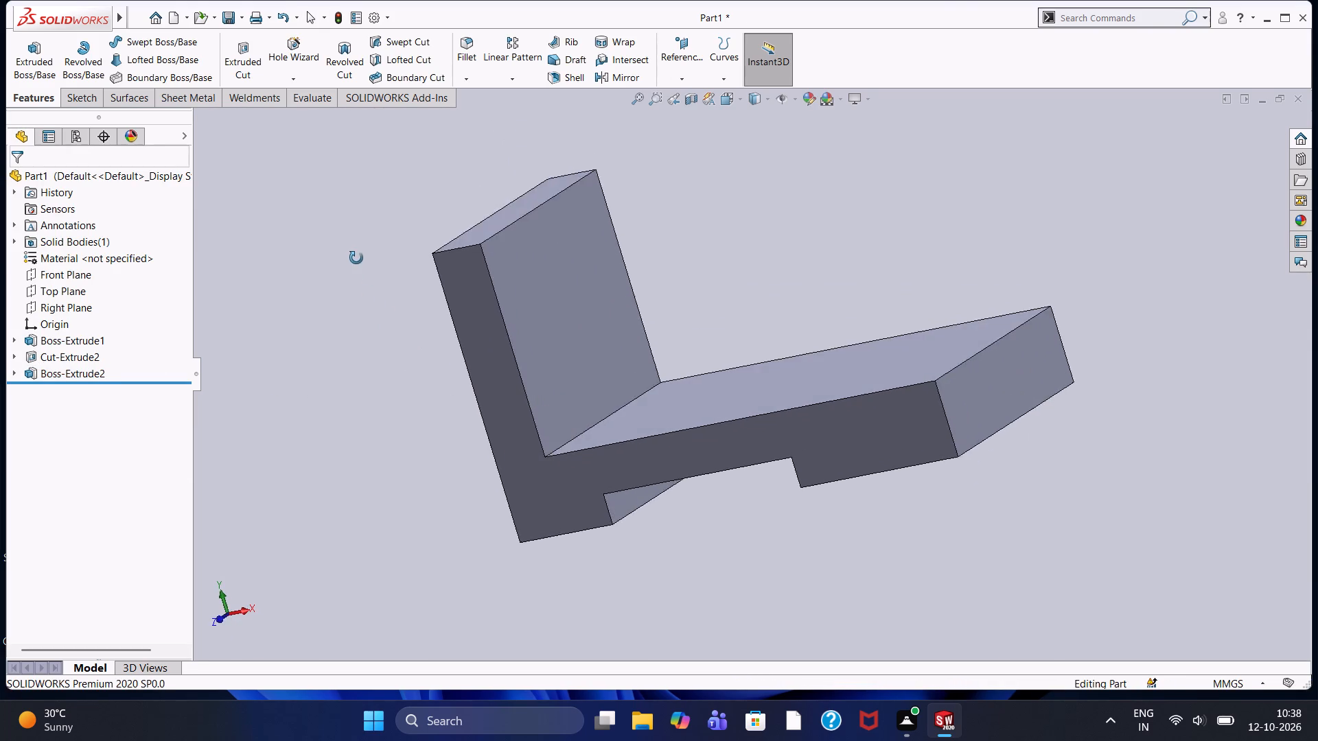
{"action": "middle_click_drag", "start_coordinate": [356, 258], "coordinate": [384, 260]}
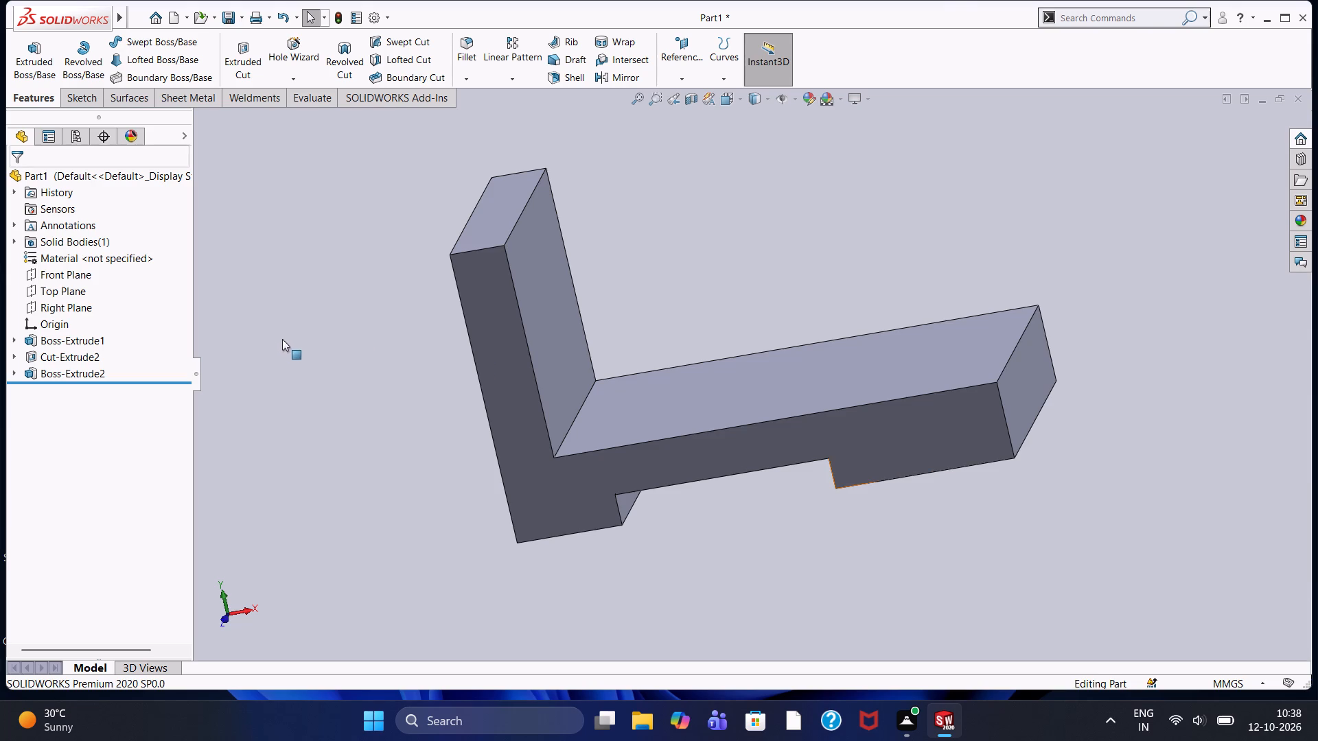
{"action": "middle_click_drag", "start_coordinate": [397, 352], "coordinate": [435, 327]}
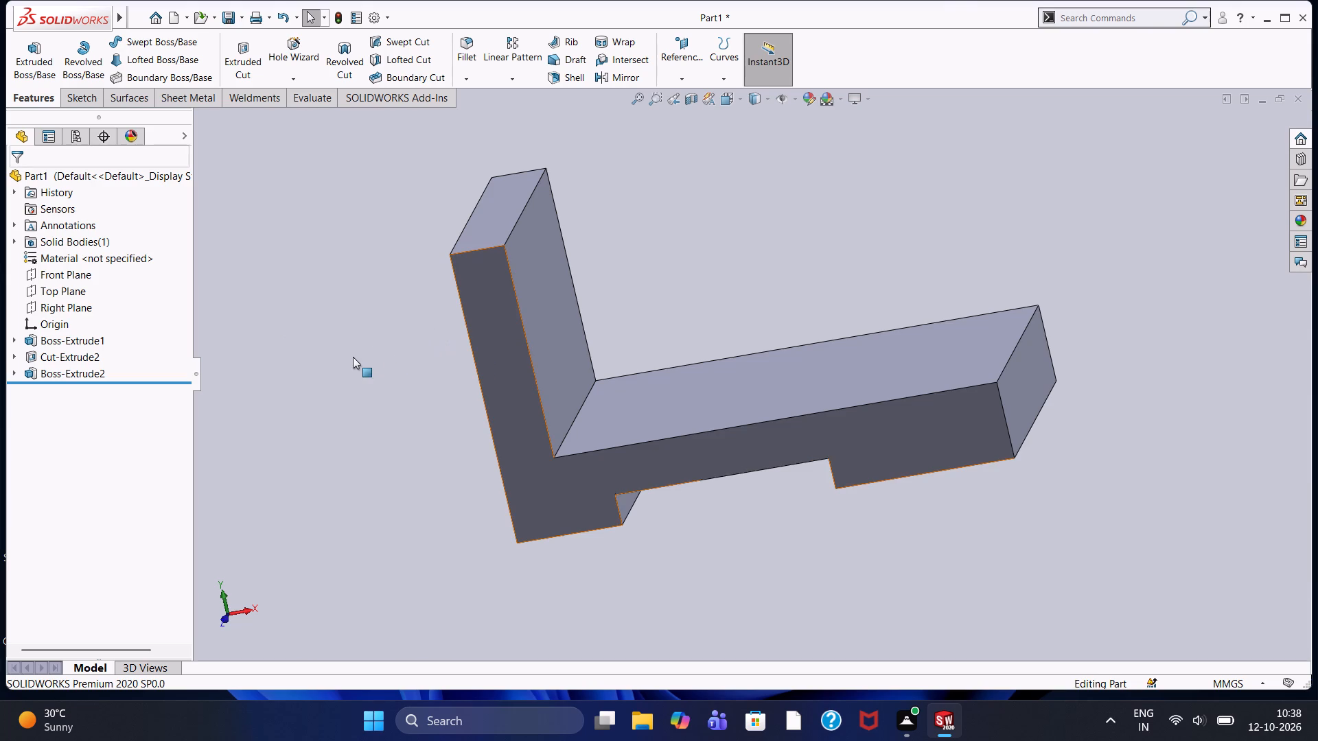
{"action": "middle_click_drag", "start_coordinate": [351, 357], "coordinate": [403, 355]}
{"action": "scroll", "coordinate": [351, 357], "scroll_direction": "up", "scroll_amount": 1}
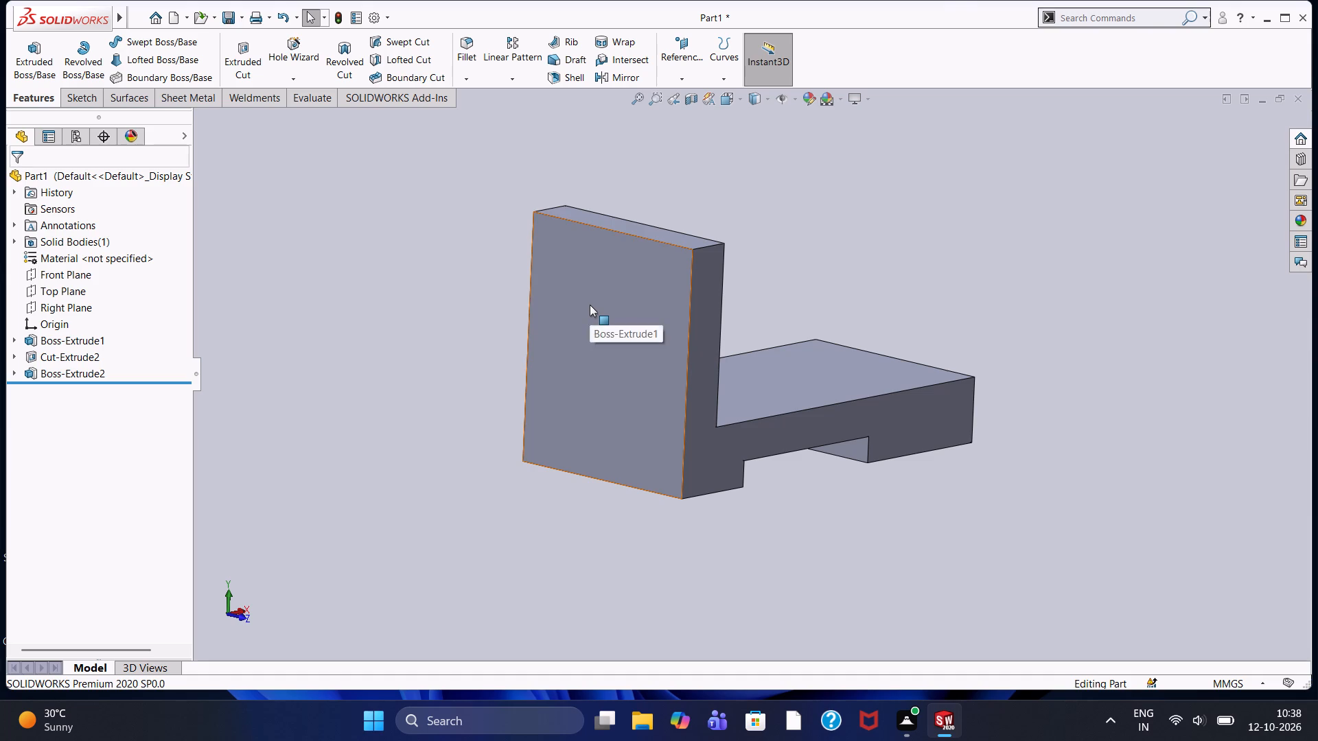
{"action": "left_click", "coordinate": [590, 305]}
{"action": "left_click", "coordinate": [652, 266]}
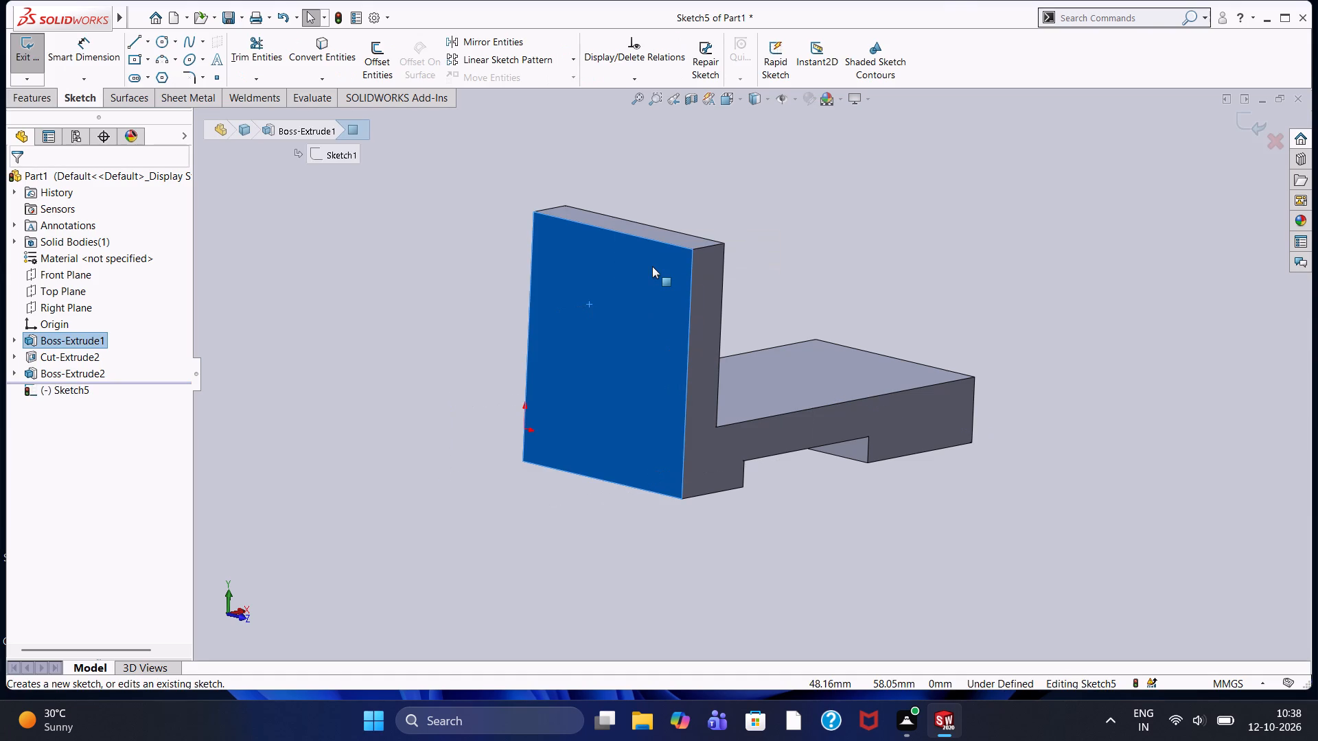
{"action": "key", "text": "ctrl+8"}
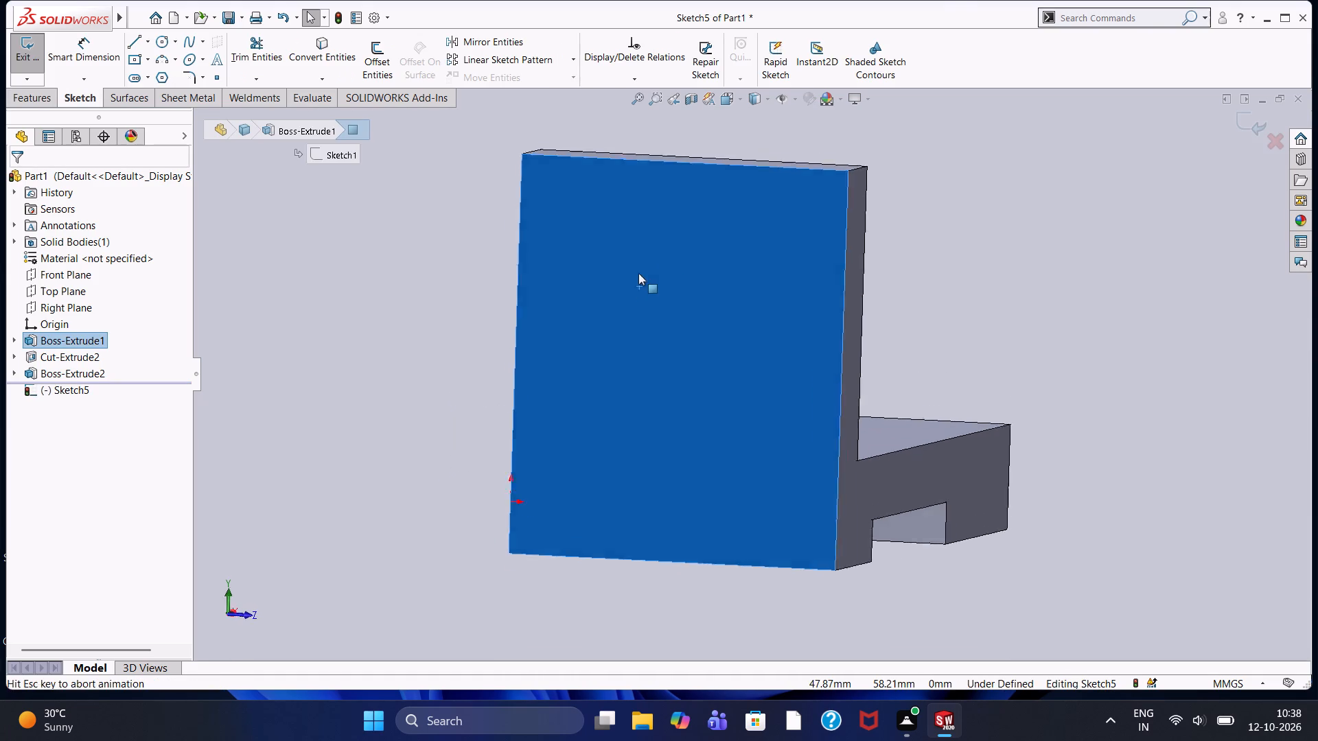
{"action": "left_click", "coordinate": [452, 283]}
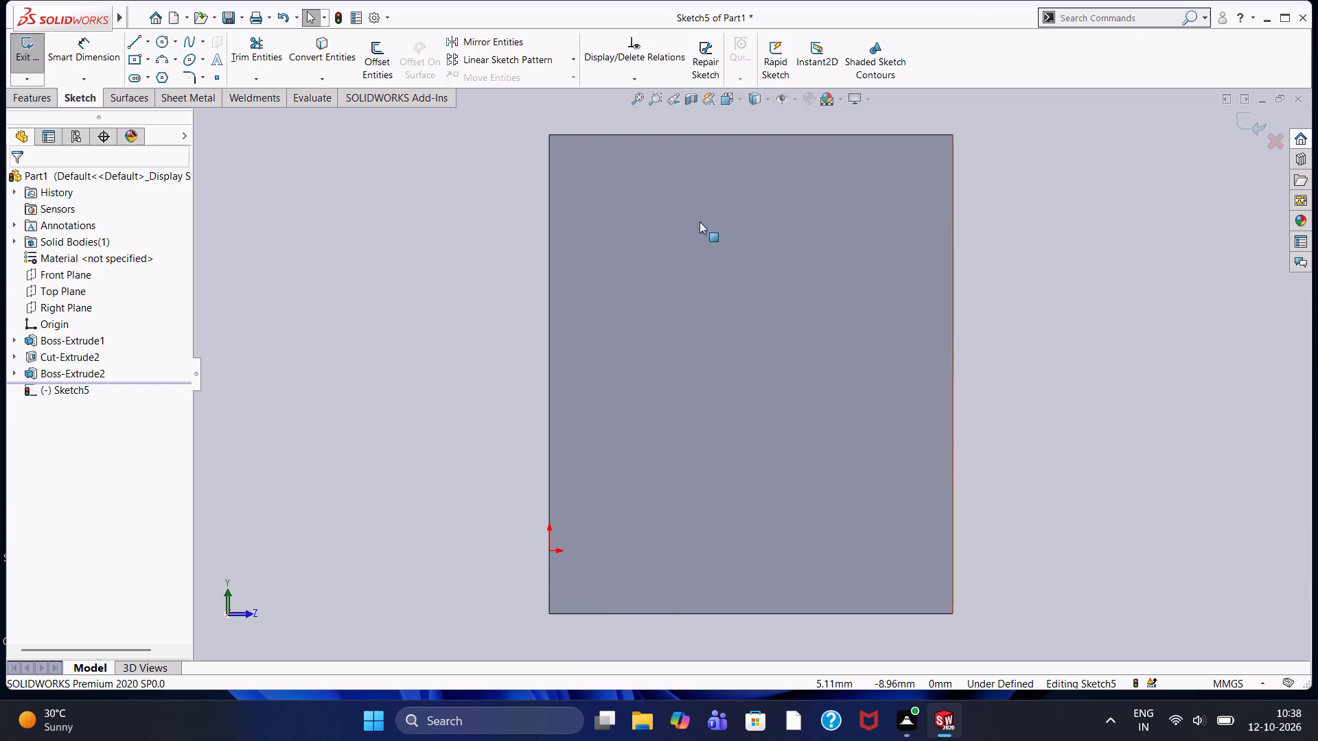
{"action": "scroll", "coordinate": [721, 213], "scroll_direction": "up", "scroll_amount": 2}
{"action": "scroll", "coordinate": [700, 214], "scroll_direction": "down", "scroll_amount": 1}
{"action": "scroll", "coordinate": [700, 214], "scroll_direction": "up", "scroll_amount": 1}
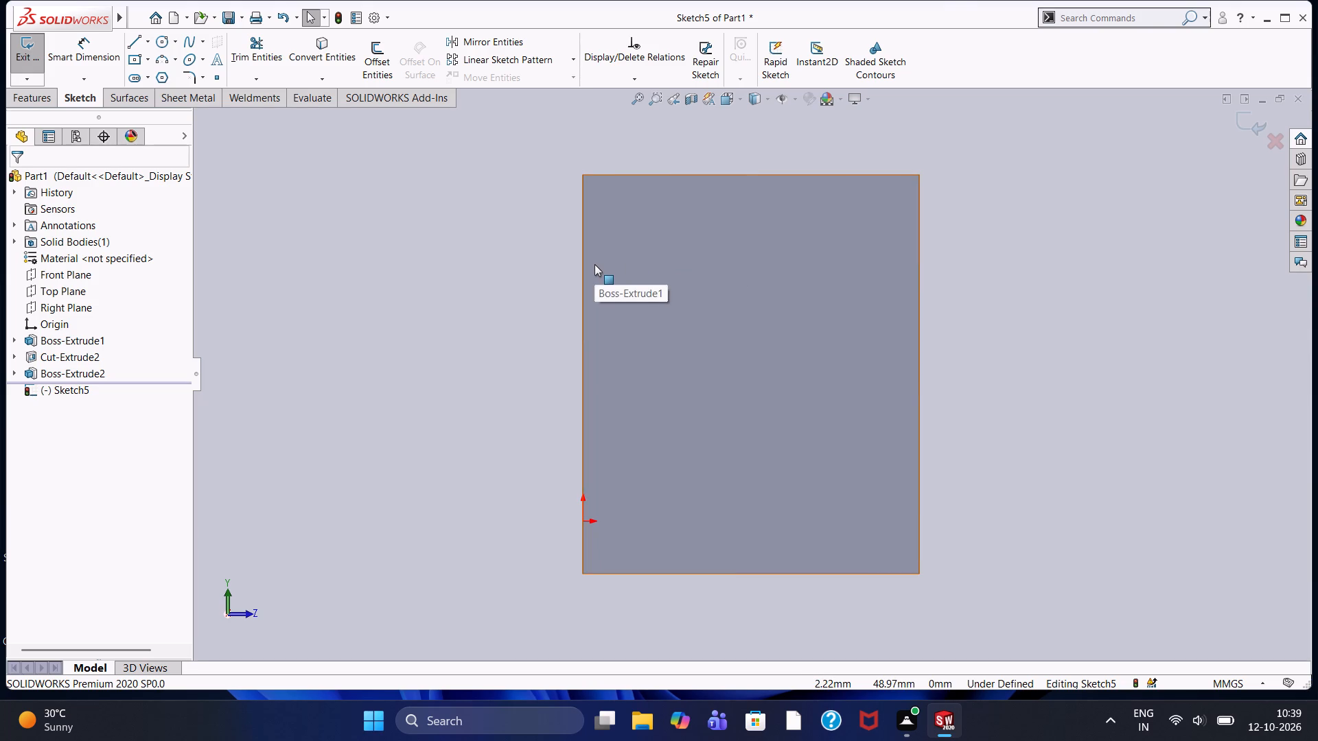
Sketch two concentric circles, 40 mm and 20 mm in diameter, centred on the midpoint of the wall's top edge.
{"action": "left_click", "coordinate": [166, 41]}
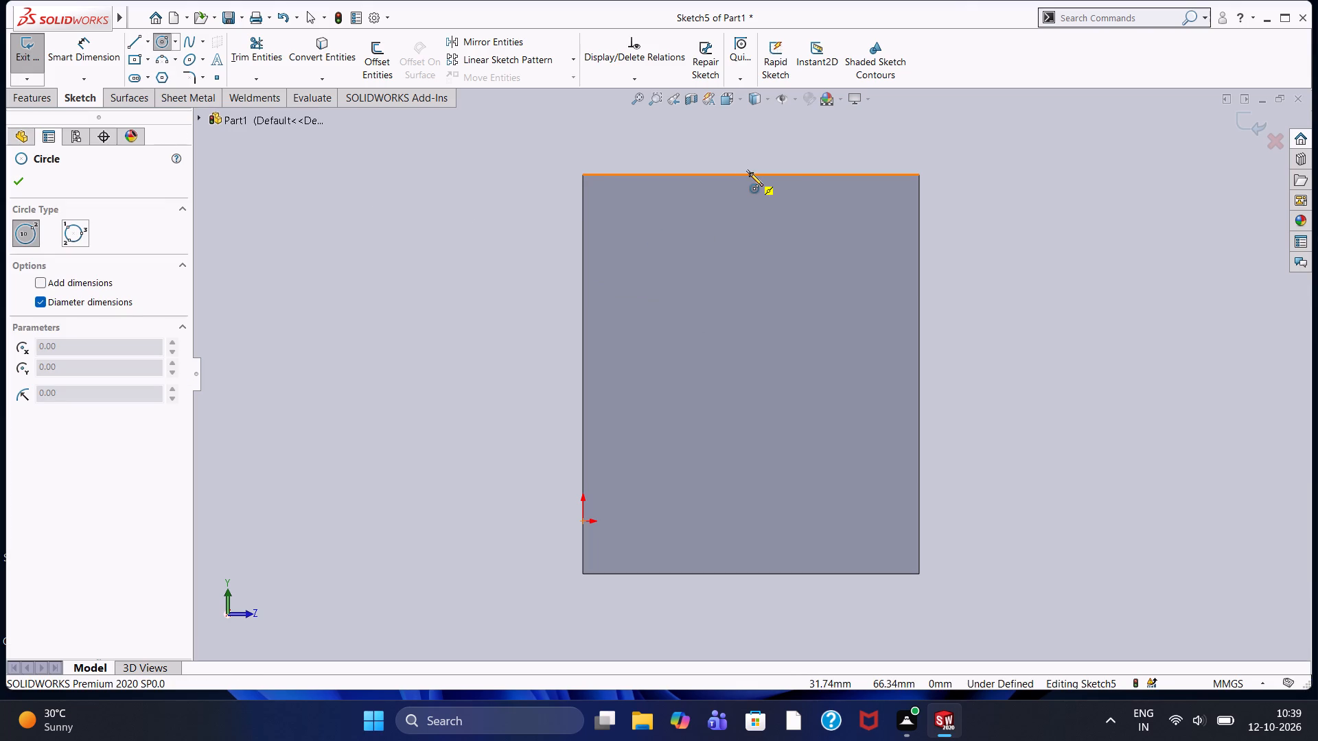
{"action": "left_click", "coordinate": [750, 173]}
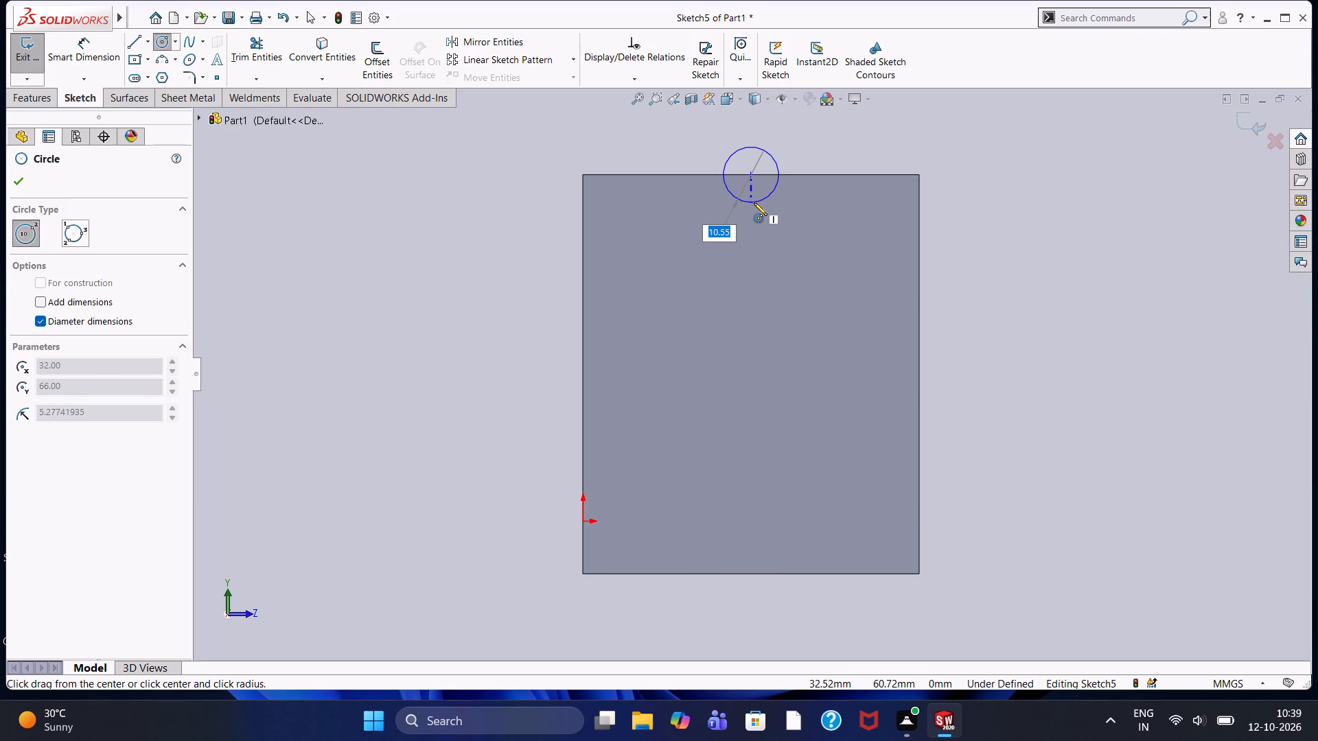
{"action": "type", "text": "40"}
{"action": "key", "text": "Return"}
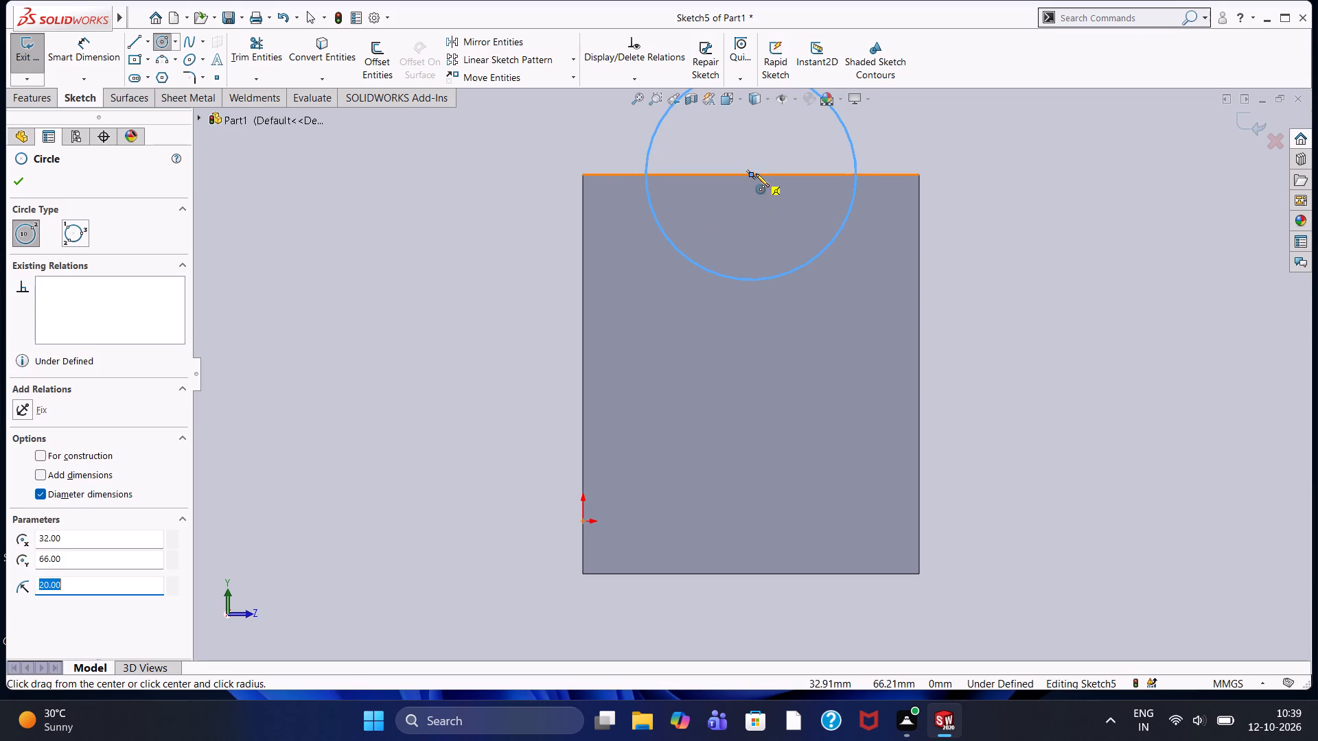
{"action": "left_click", "coordinate": [749, 174]}
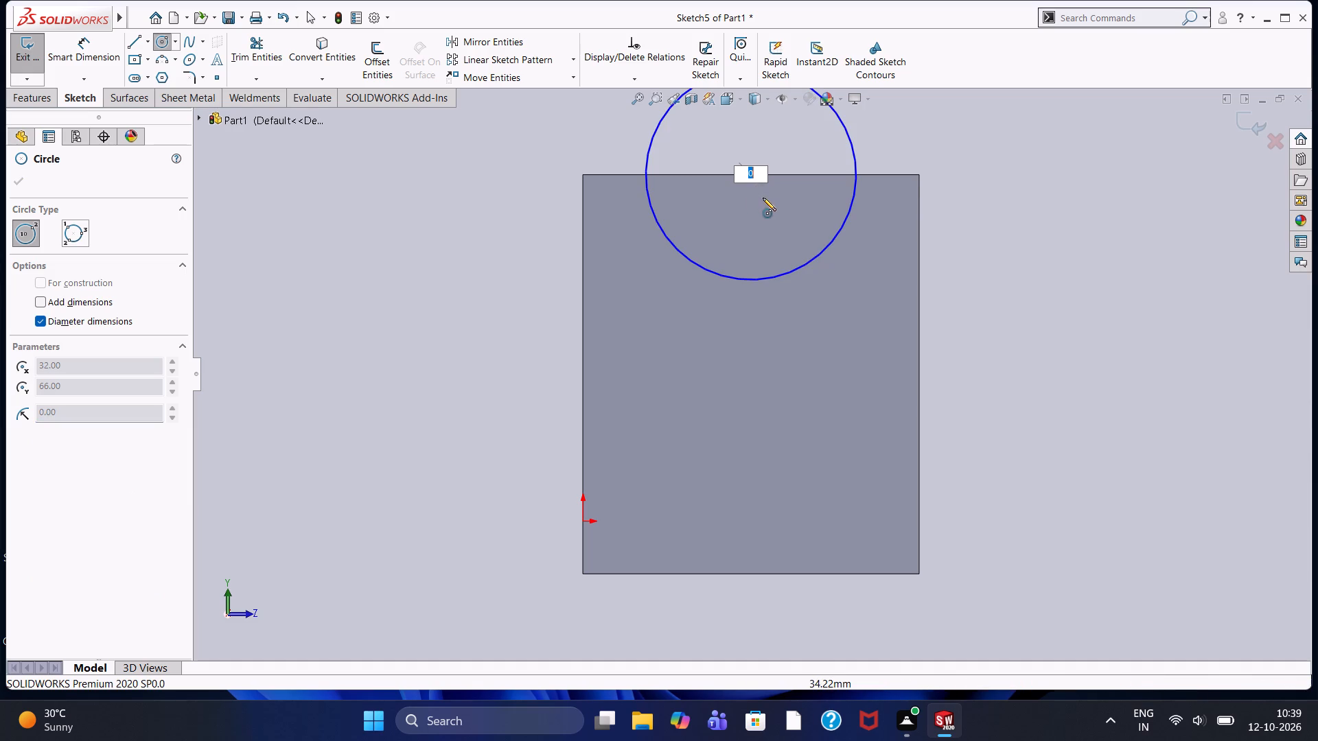
{"action": "type", "text": "20"}
{"action": "key", "text": "Return"}
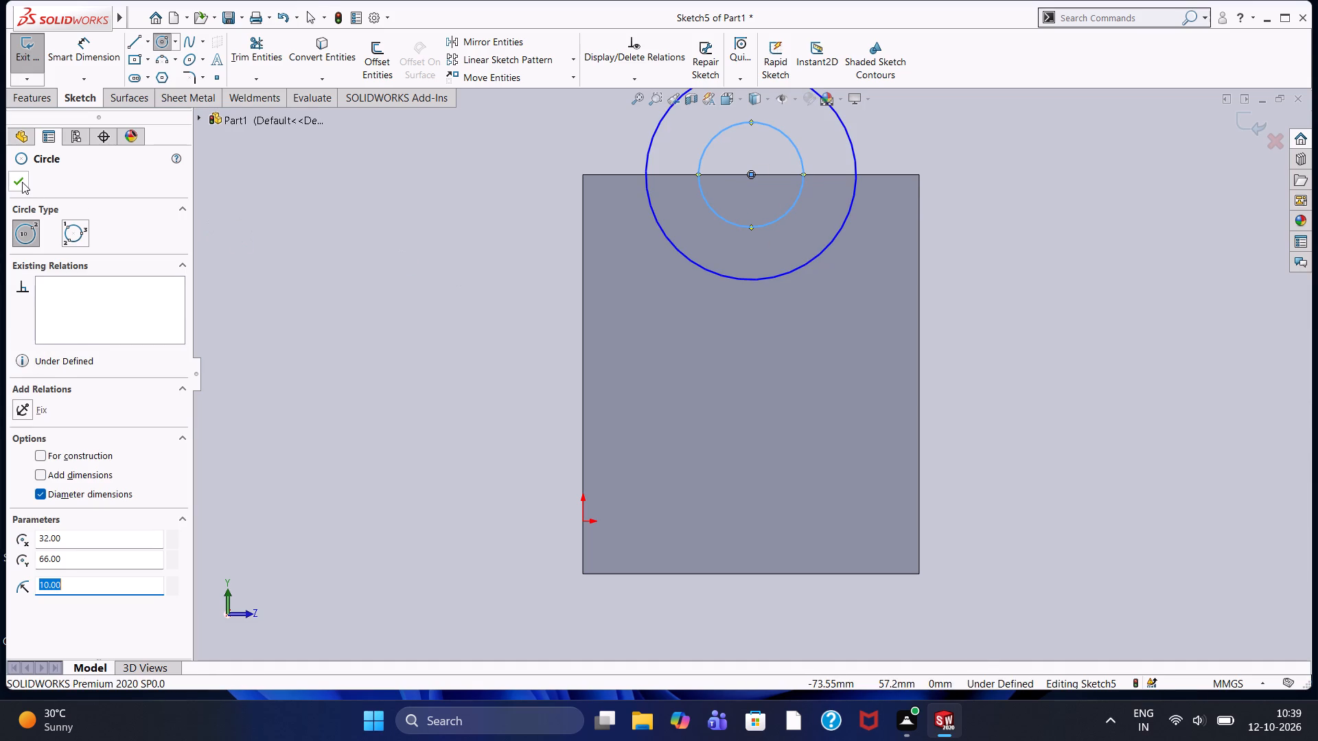
{"action": "left_click", "coordinate": [22, 182]}
{"action": "left_click", "coordinate": [461, 211]}
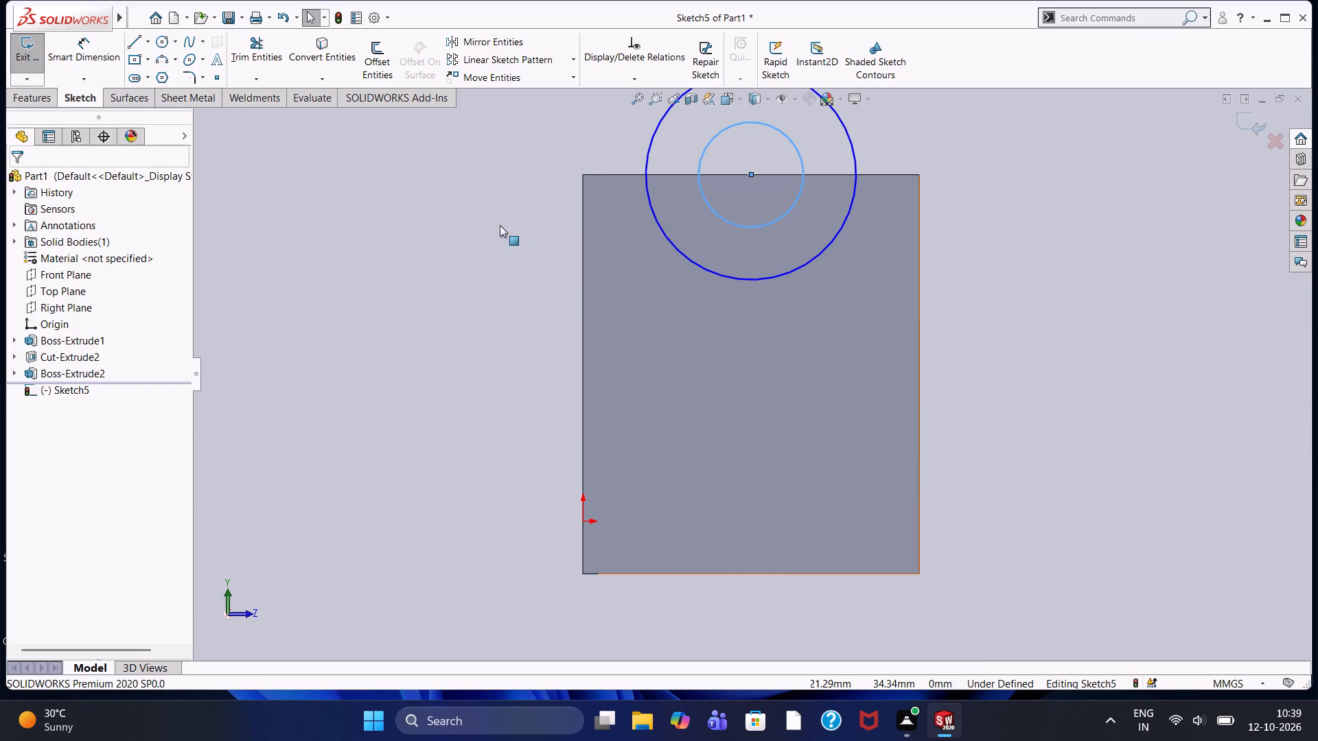
Start a merged Blind boss extrusion of the two concentric circles, trying depths of 20 mm and 10 mm.
{"action": "left_click", "coordinate": [43, 95]}
{"action": "left_click", "coordinate": [41, 56]}
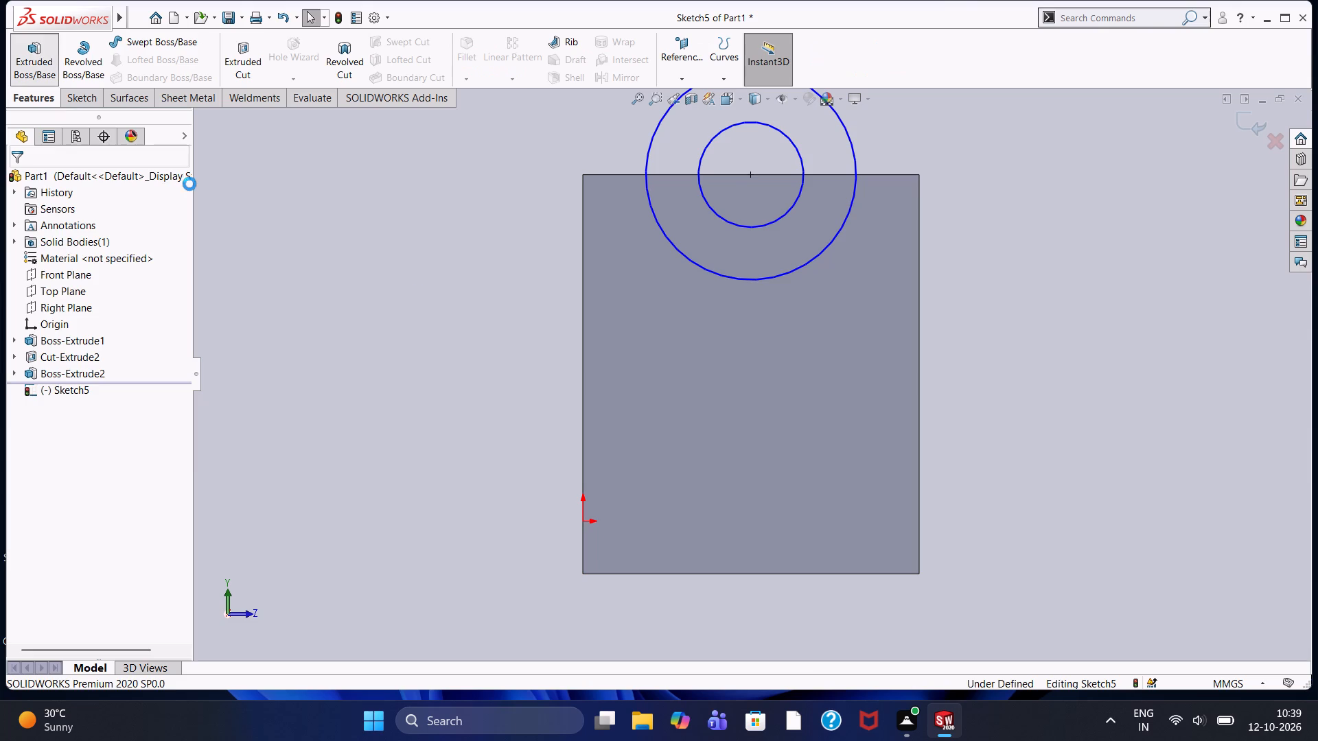
{"action": "middle_click_drag", "start_coordinate": [412, 212], "coordinate": [492, 279]}
{"action": "left_click_drag", "start_coordinate": [136, 338], "coordinate": [0, 320]}
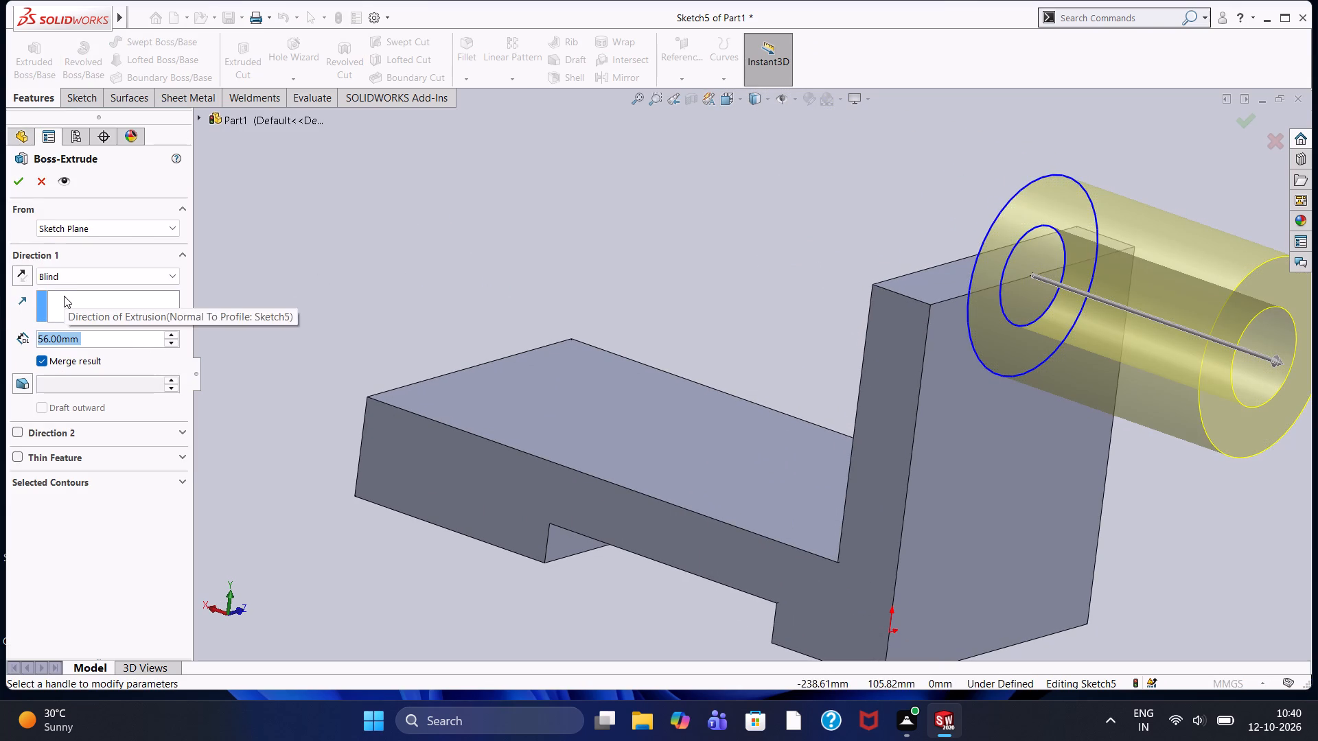
{"action": "type", "text": "20"}
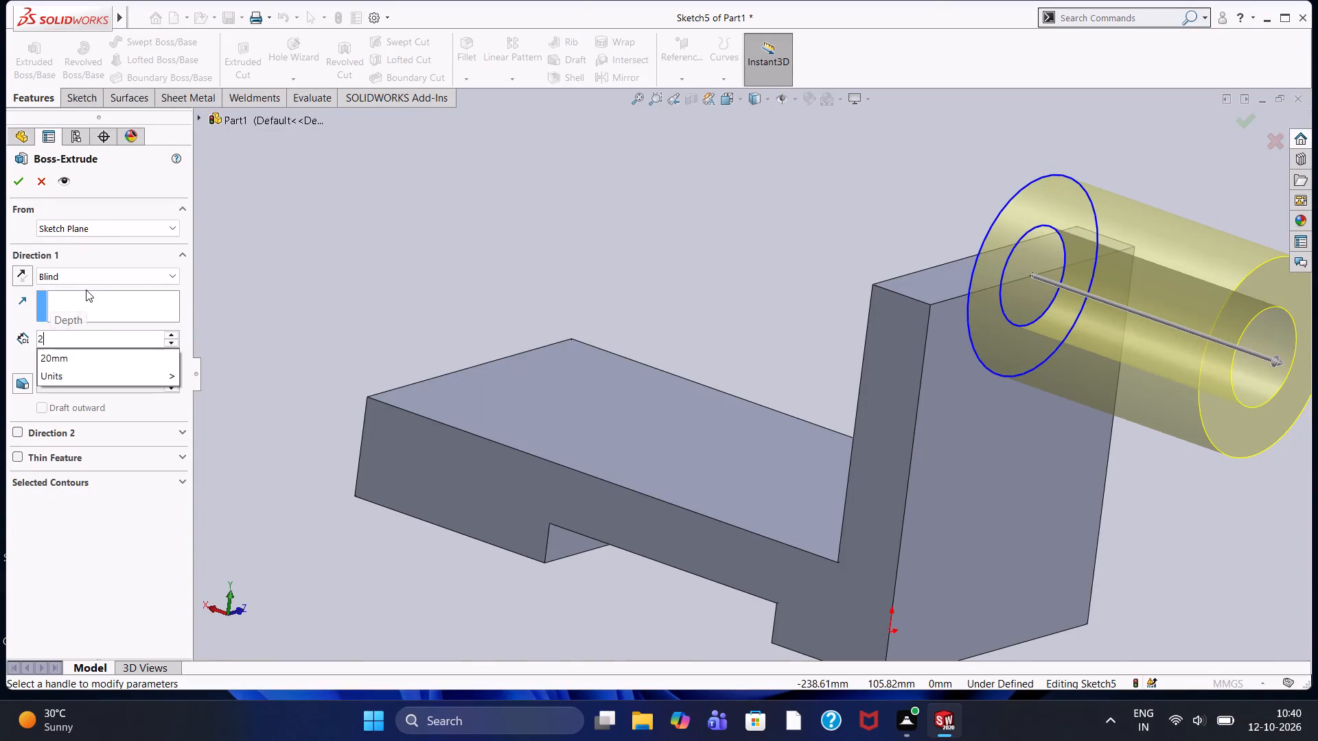
{"action": "key", "text": "Return"}
{"action": "middle_click_drag", "start_coordinate": [787, 267], "coordinate": [802, 272]}
{"action": "scroll", "coordinate": [802, 272], "scroll_direction": "up", "scroll_amount": 1}
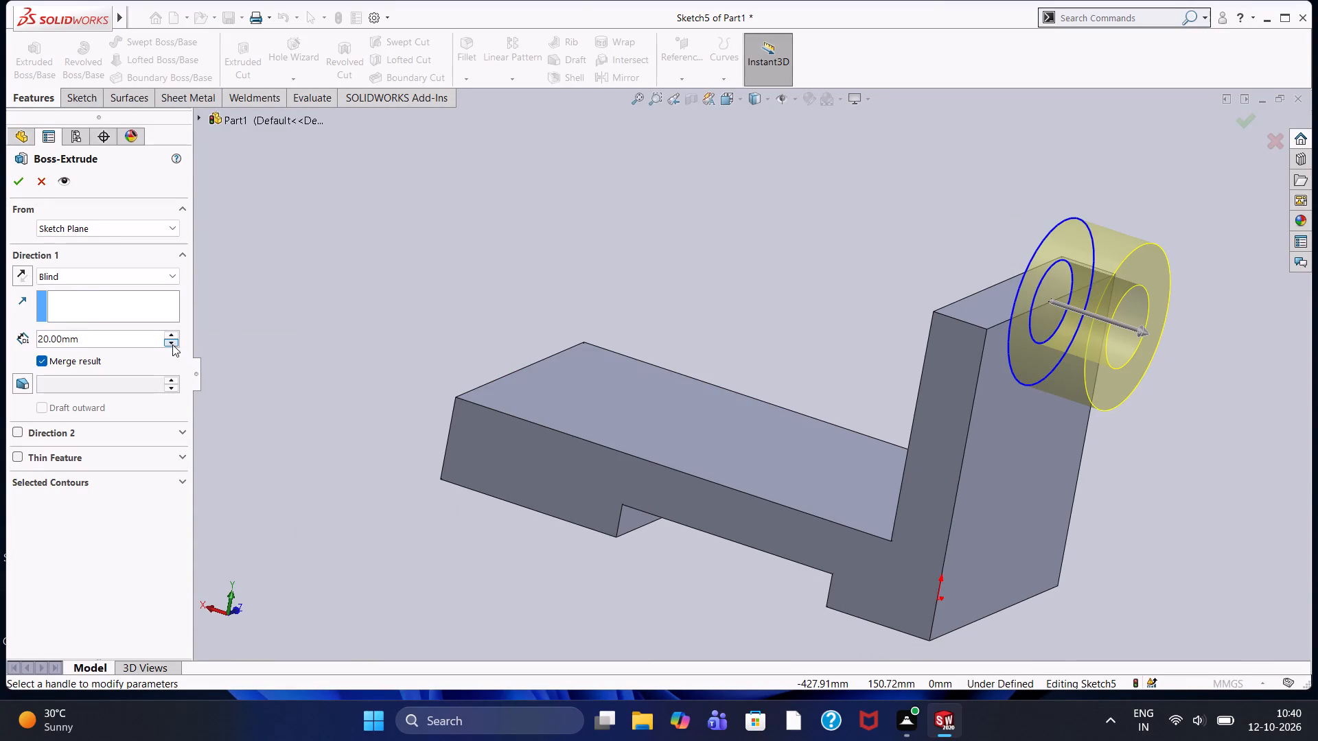
{"action": "left_click", "coordinate": [170, 341]}
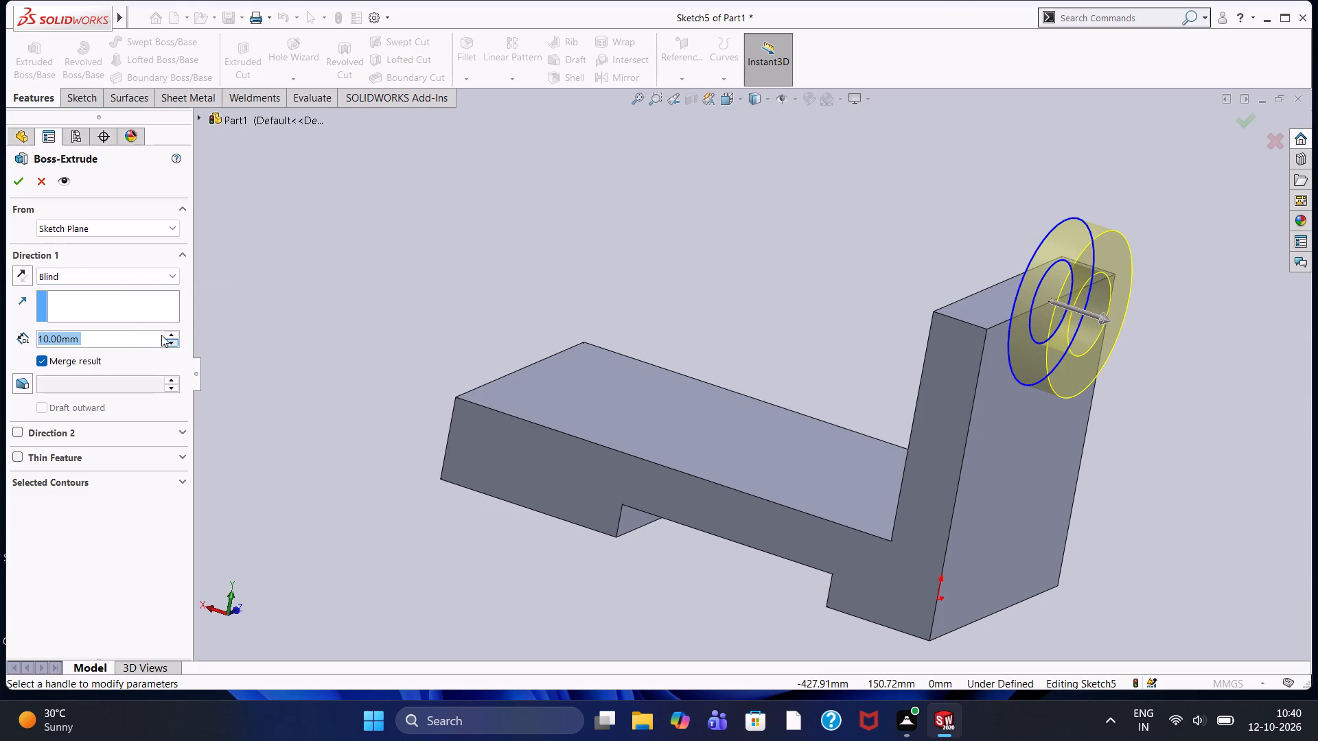
Reverse the ring's extrusion so it runs into the upright wall and set its Direction 1 depth to 14 mm.
{"action": "left_click", "coordinate": [130, 277]}
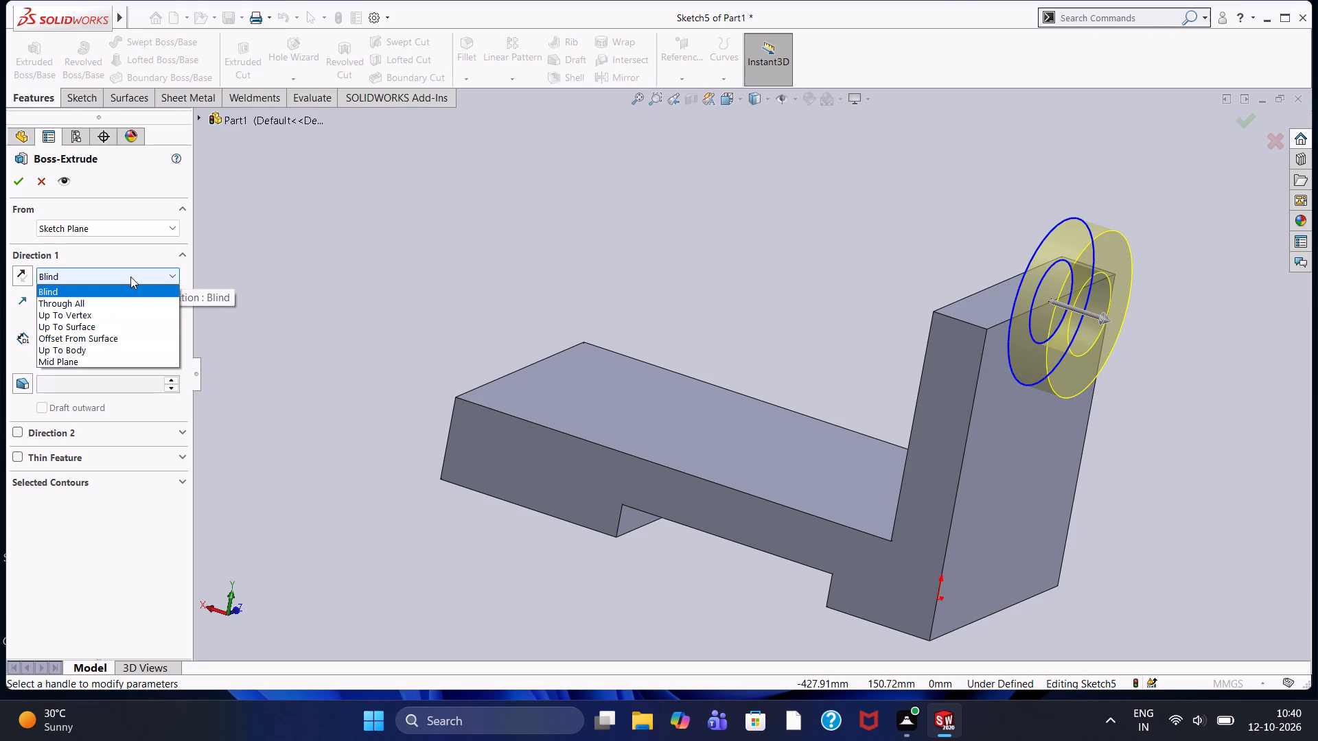
{"action": "left_click", "coordinate": [21, 273]}
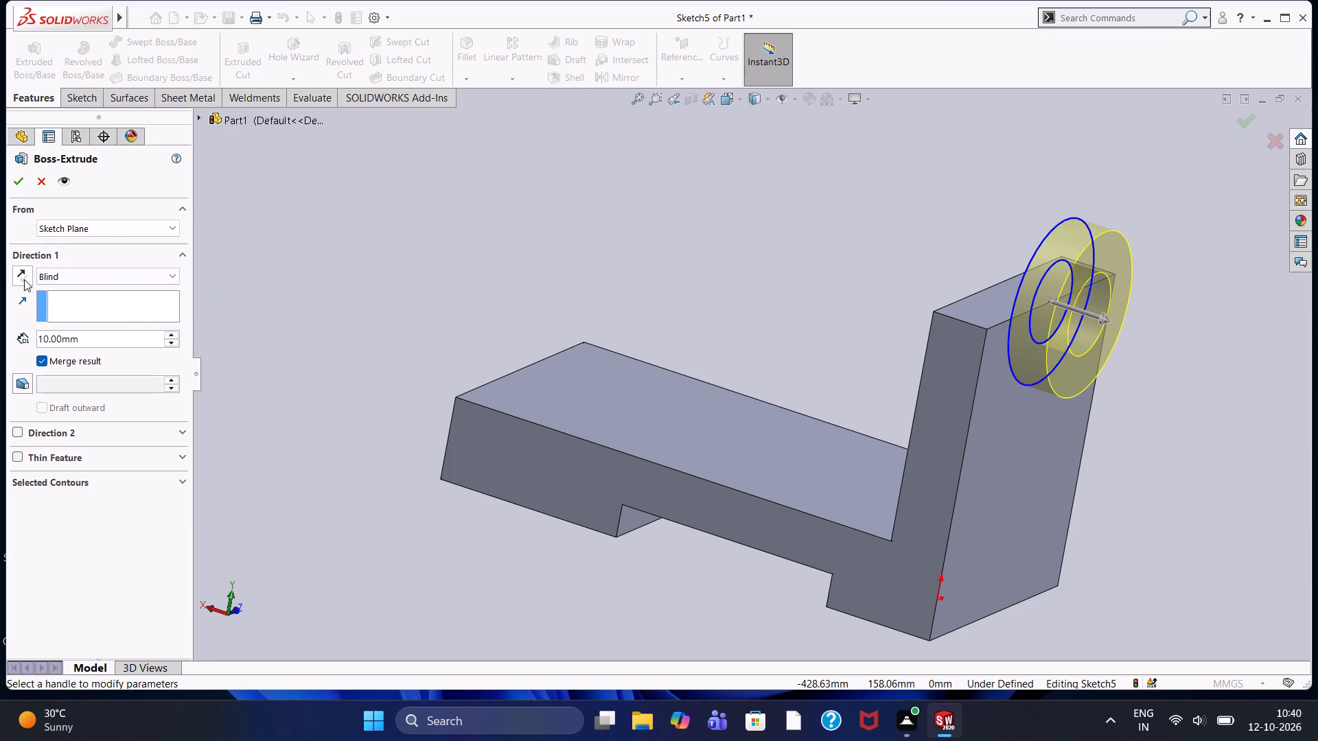
{"action": "left_click", "coordinate": [23, 275]}
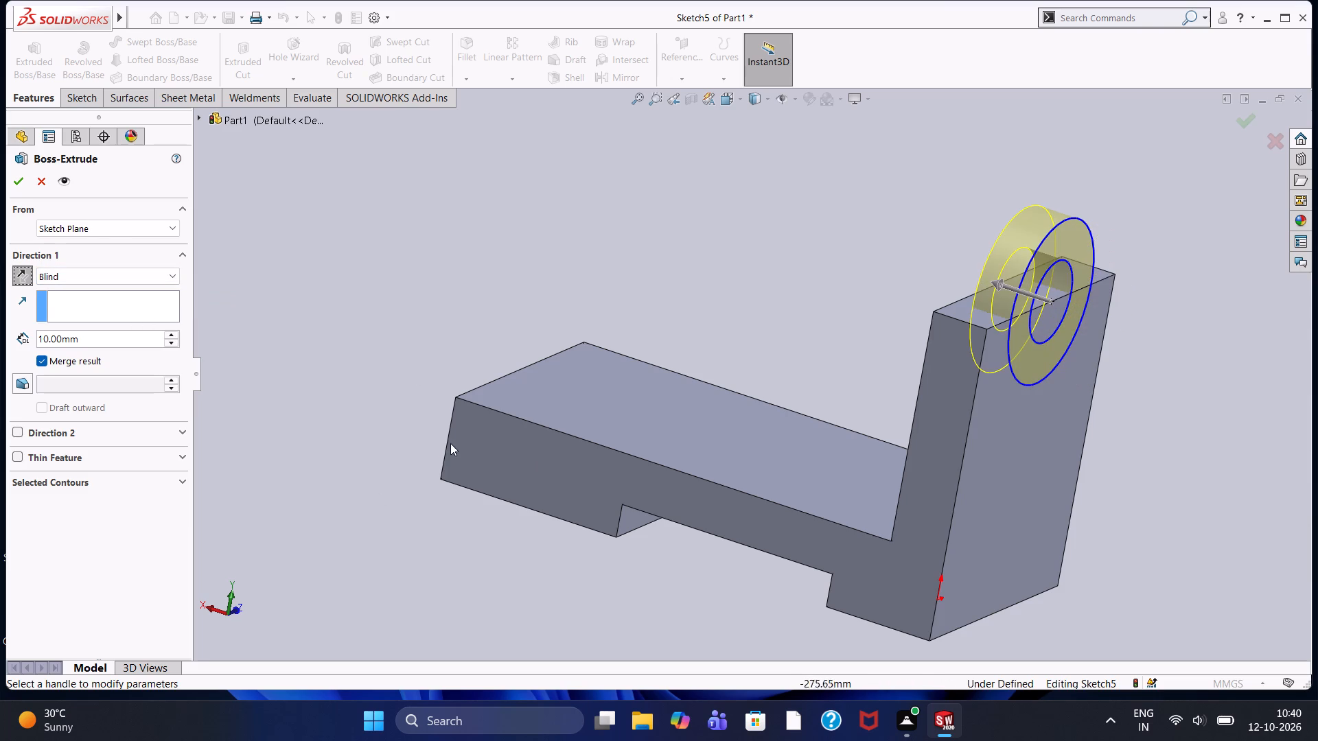
{"action": "left_click", "coordinate": [720, 222]}
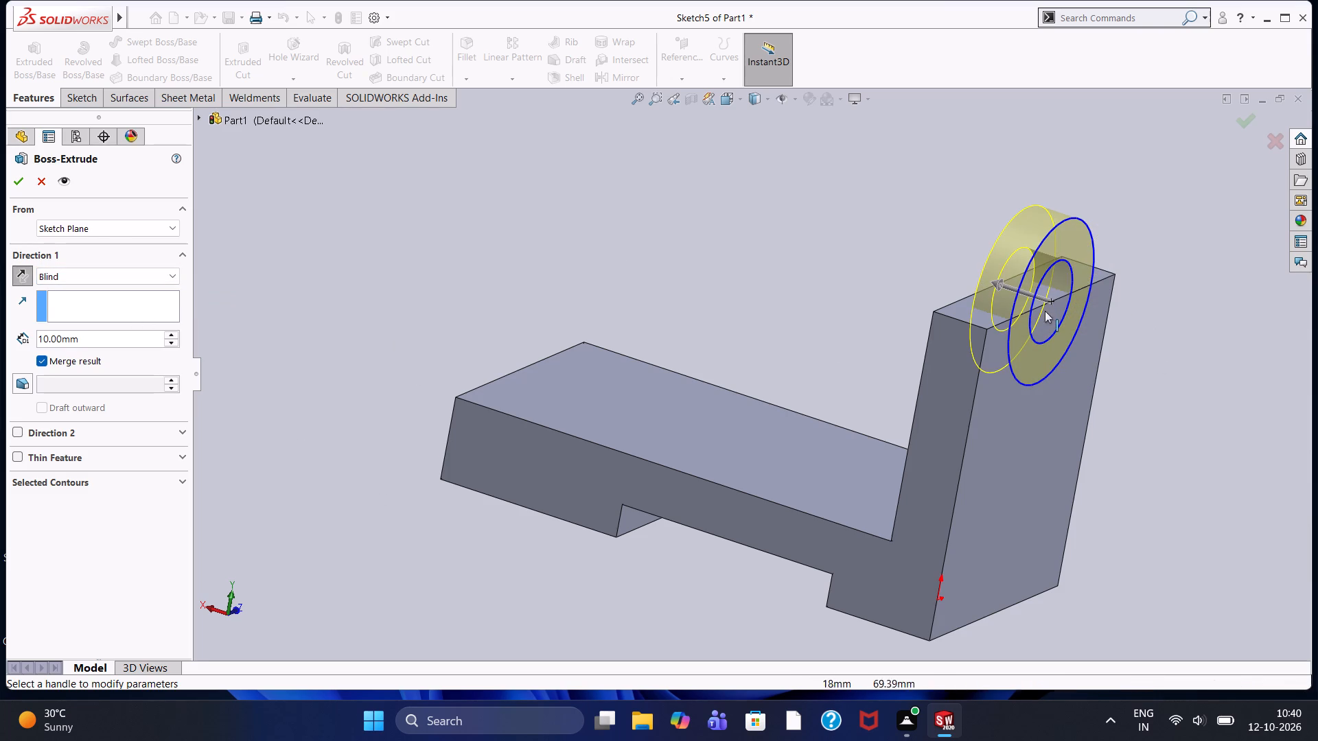
{"action": "left_click_drag", "start_coordinate": [1052, 298], "coordinate": [1071, 303]}
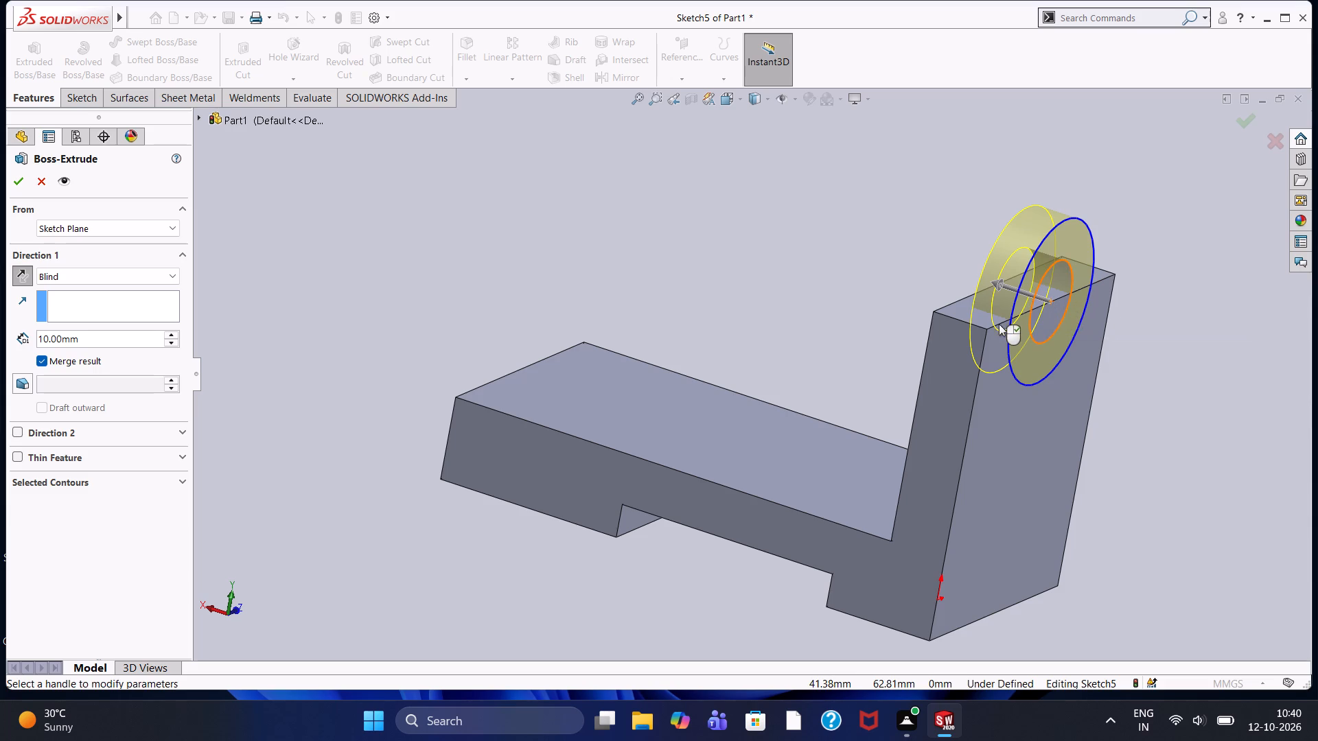
{"action": "left_click_drag", "start_coordinate": [995, 283], "coordinate": [1037, 304]}
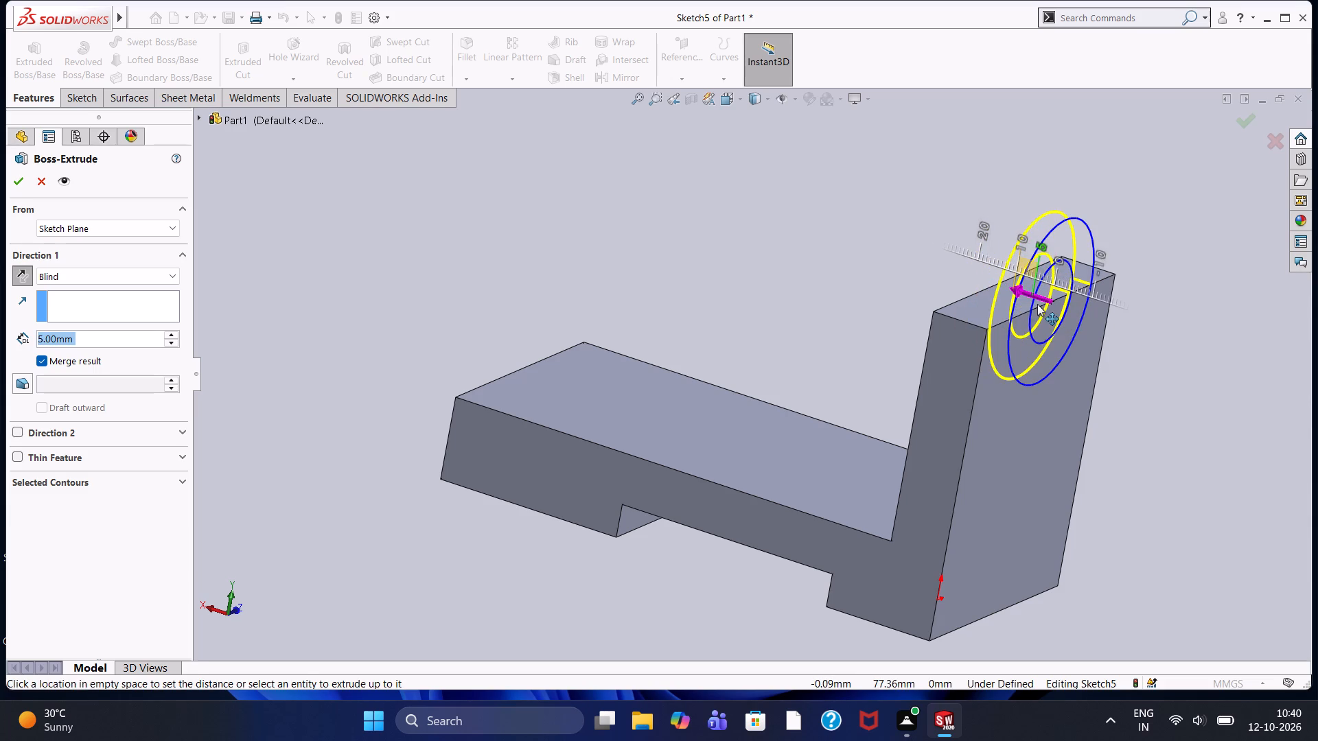
{"action": "left_click_drag", "start_coordinate": [1037, 304], "coordinate": [1008, 285]}
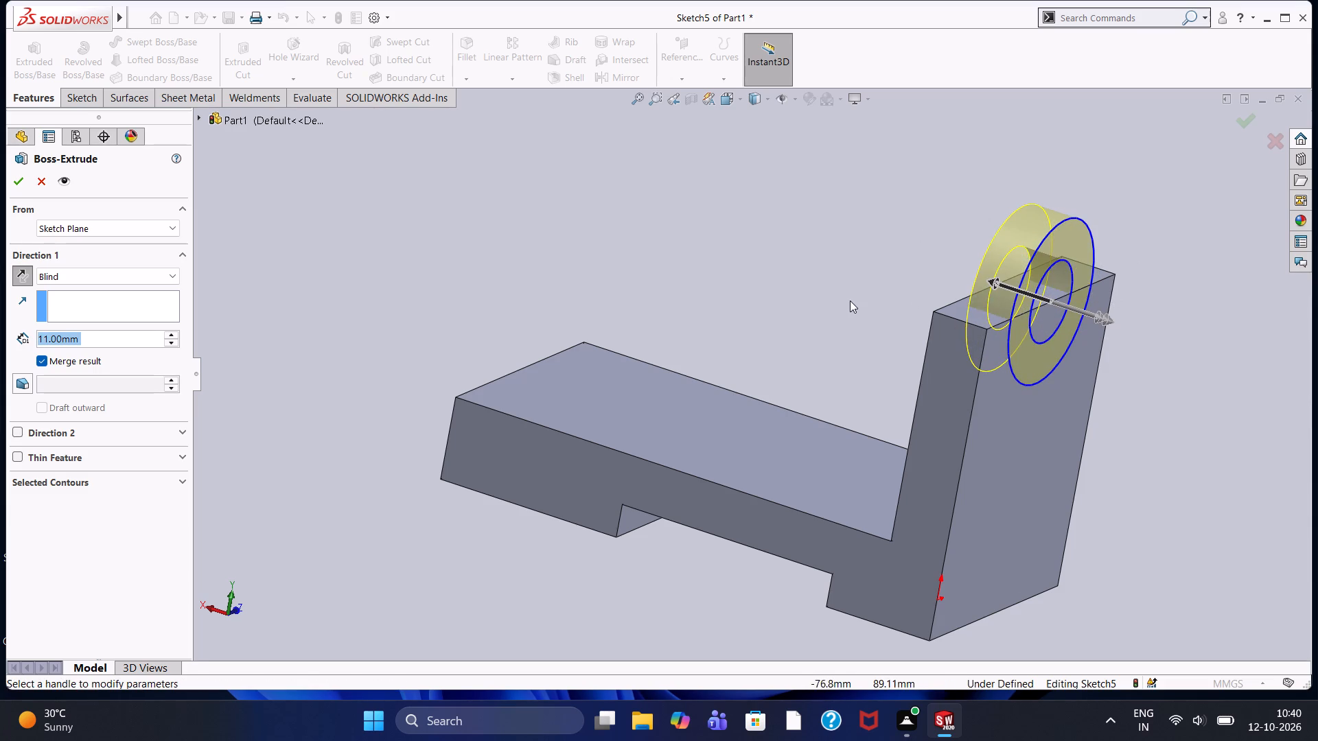
{"action": "middle_click_drag", "start_coordinate": [850, 301], "coordinate": [892, 323]}
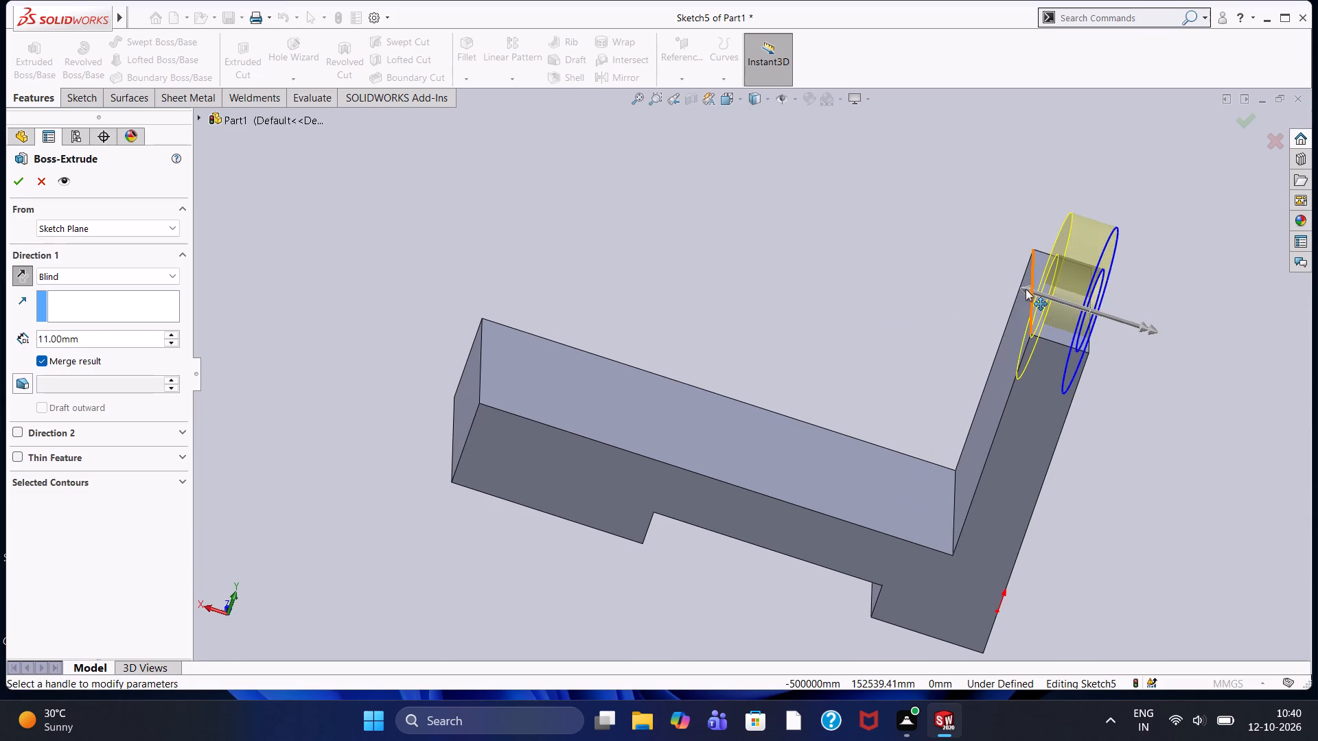
{"action": "left_click_drag", "start_coordinate": [1026, 289], "coordinate": [1029, 290]}
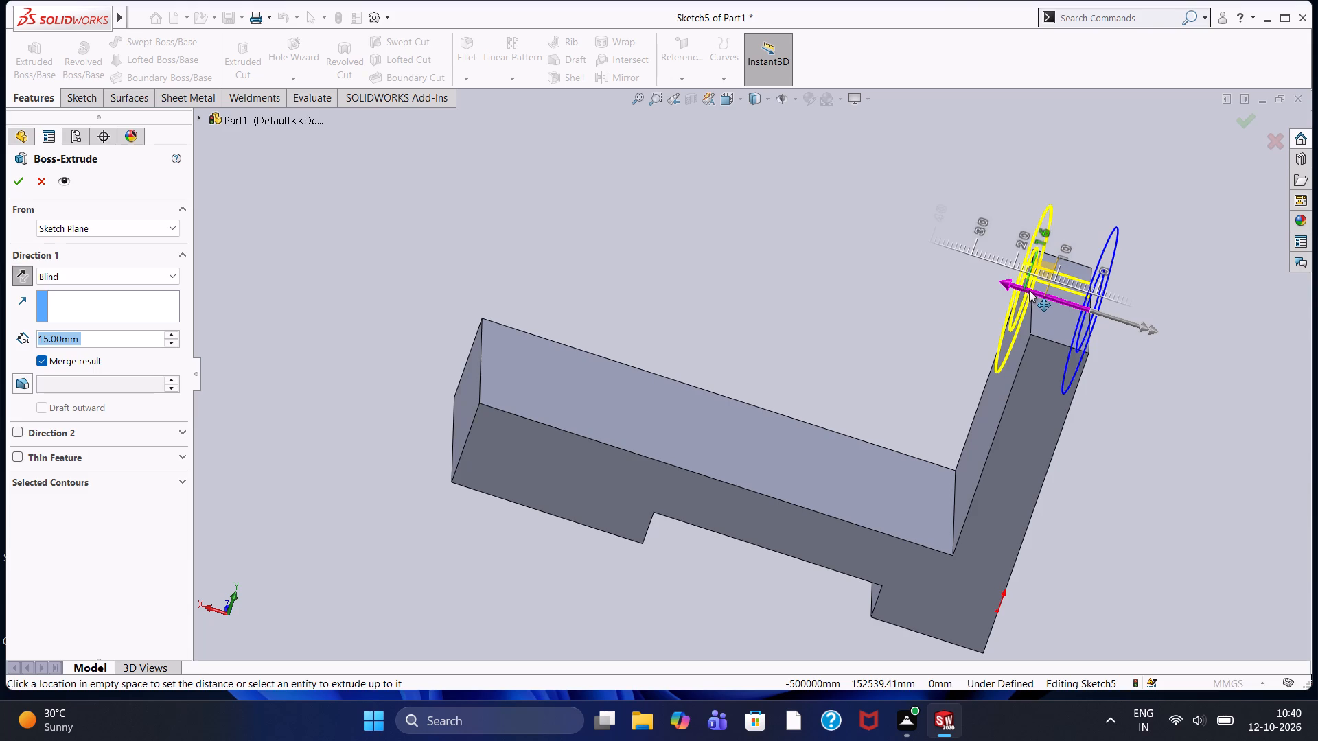
{"action": "left_click_drag", "start_coordinate": [1029, 290], "coordinate": [1040, 292]}
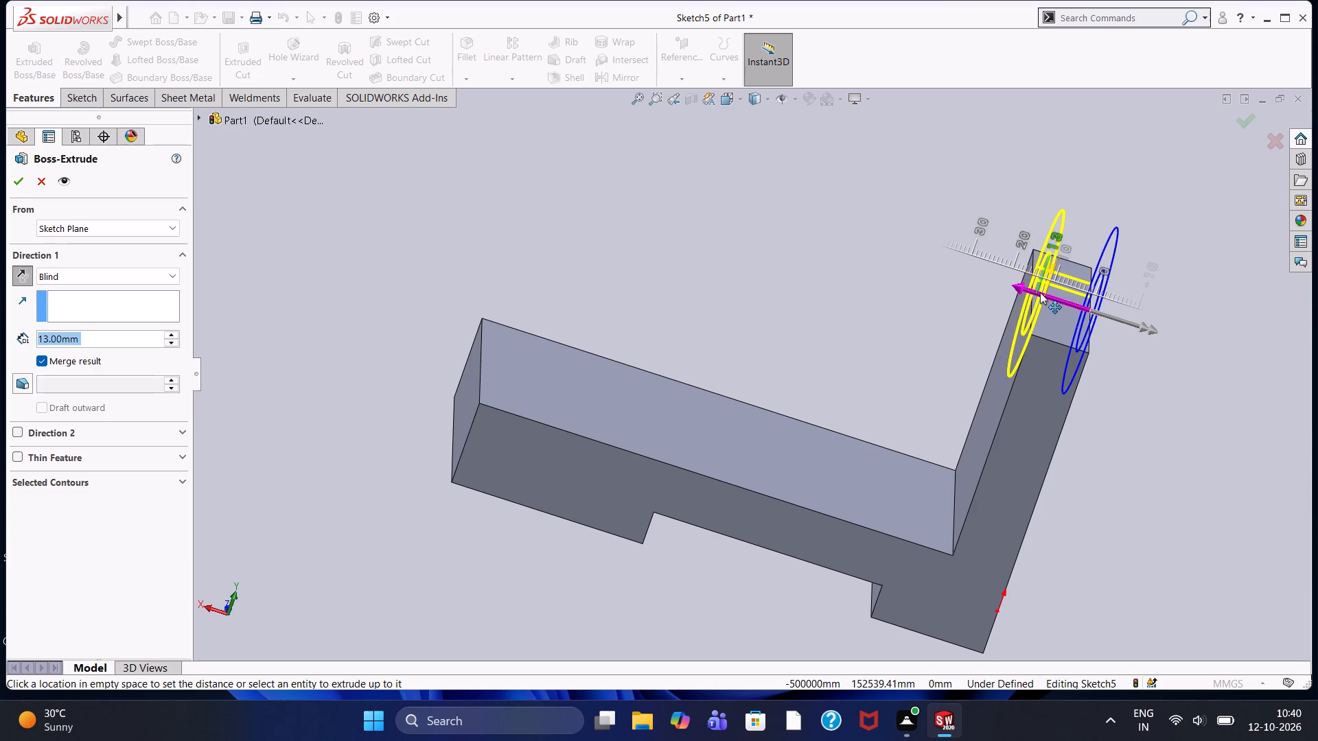
{"action": "left_click_drag", "start_coordinate": [1040, 292], "coordinate": [1048, 297]}
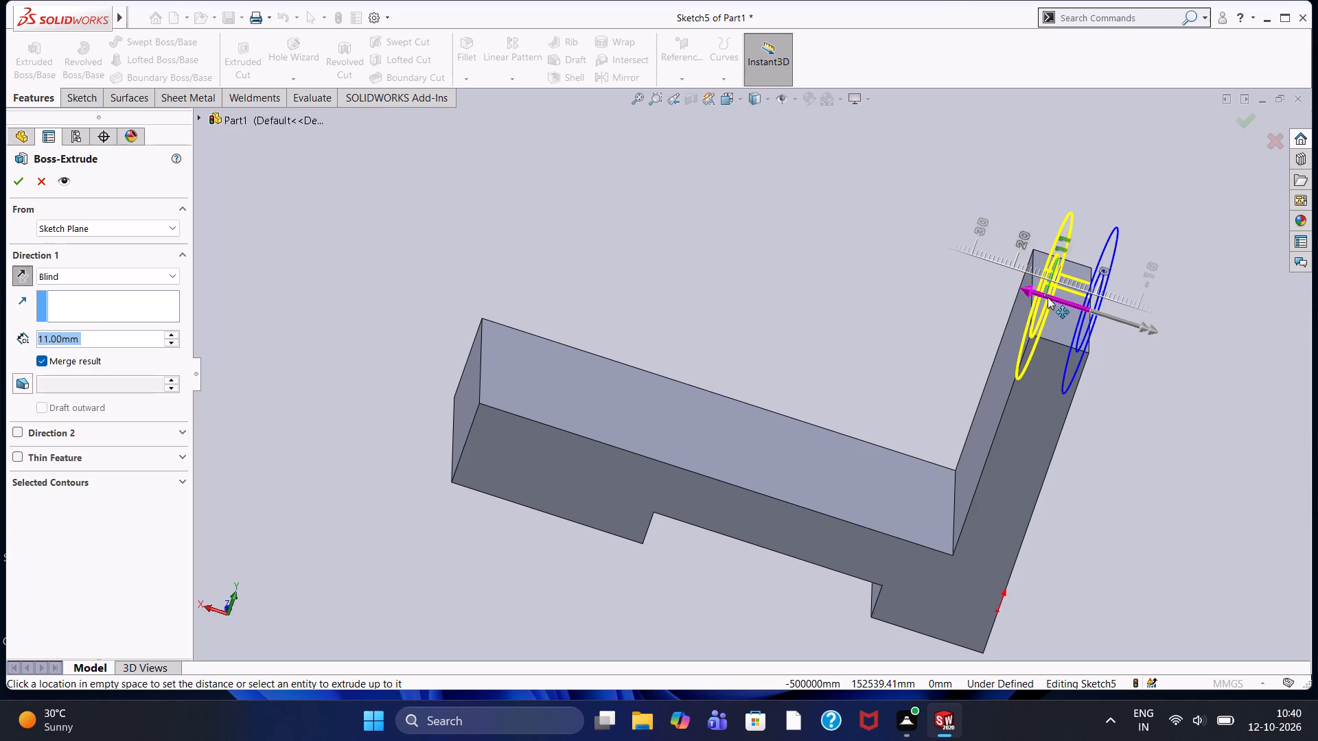
{"action": "left_click_drag", "start_coordinate": [1048, 297], "coordinate": [1050, 298]}
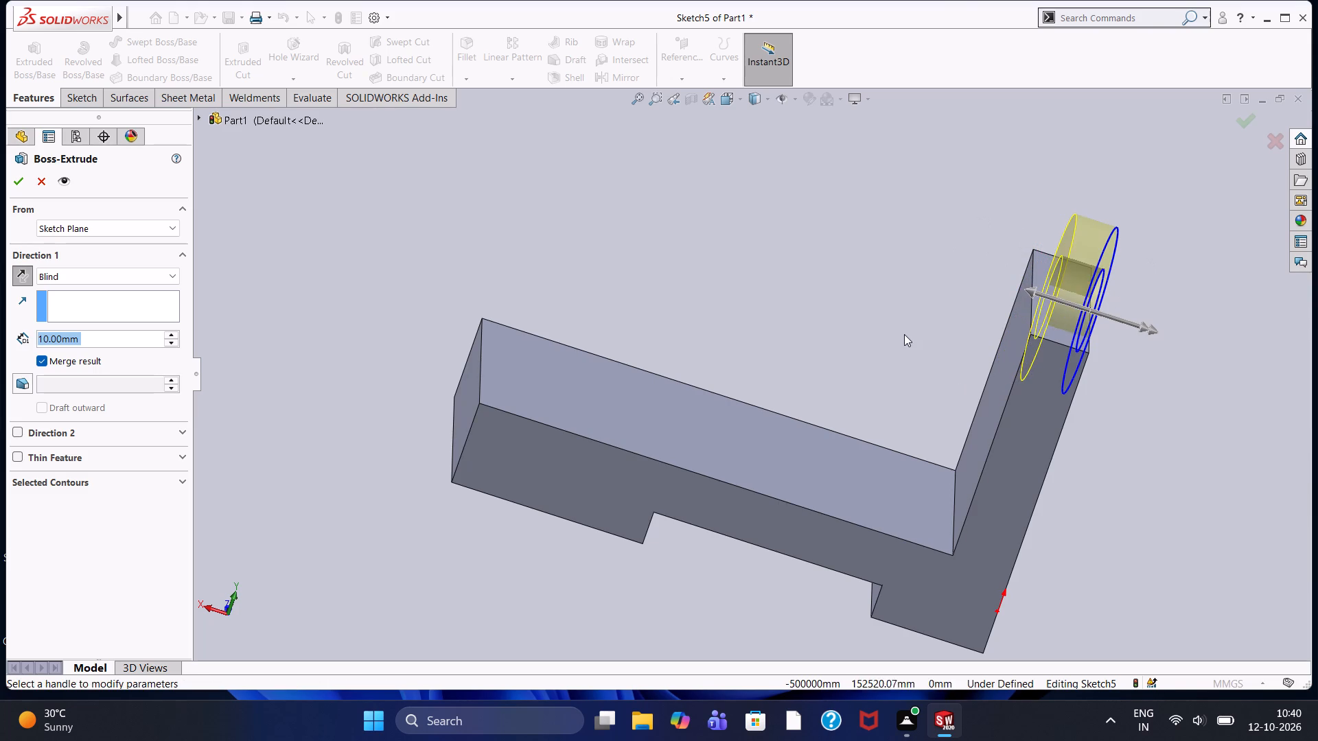
{"action": "middle_click_drag", "start_coordinate": [904, 334], "coordinate": [901, 320]}
{"action": "left_click", "coordinate": [1026, 279]}
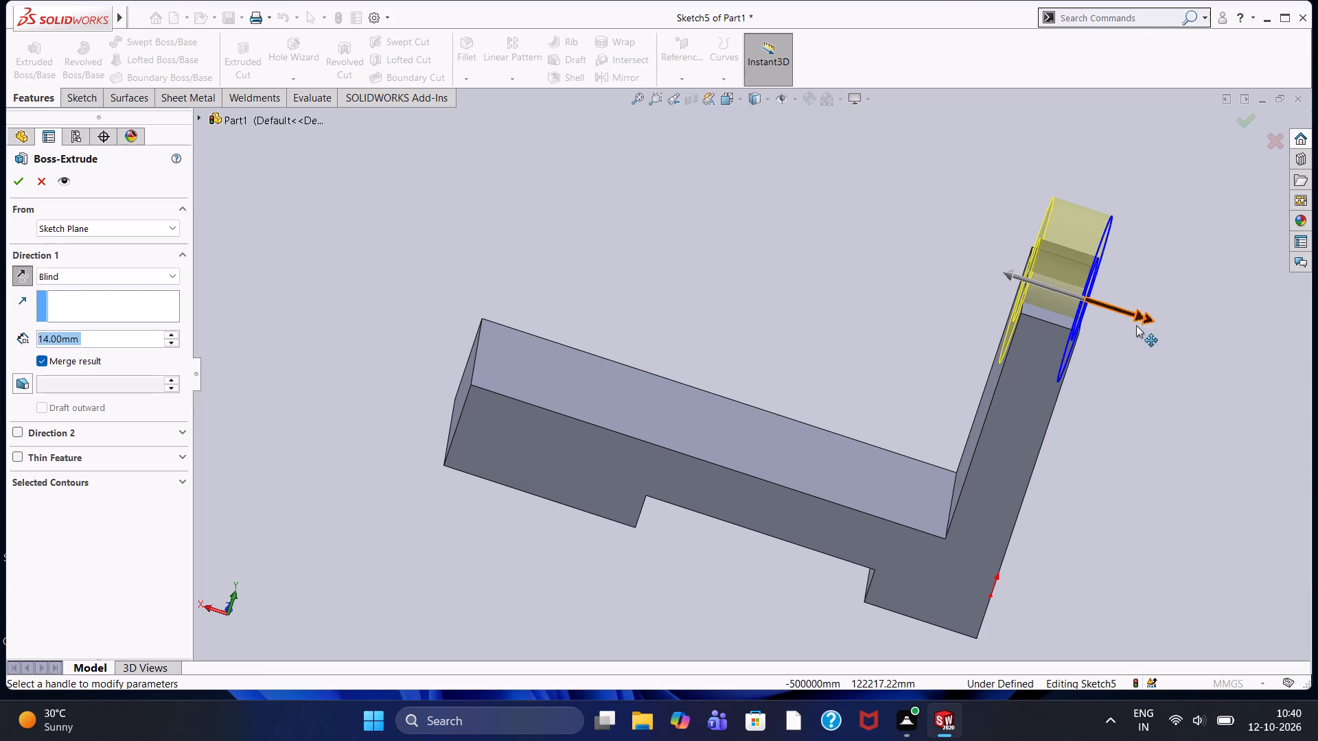
Add a Blind Direction 2 of 10 mm outward from the wall's outer face and complete the ring boss.
{"action": "left_click_drag", "start_coordinate": [1149, 318], "coordinate": [1154, 318]}
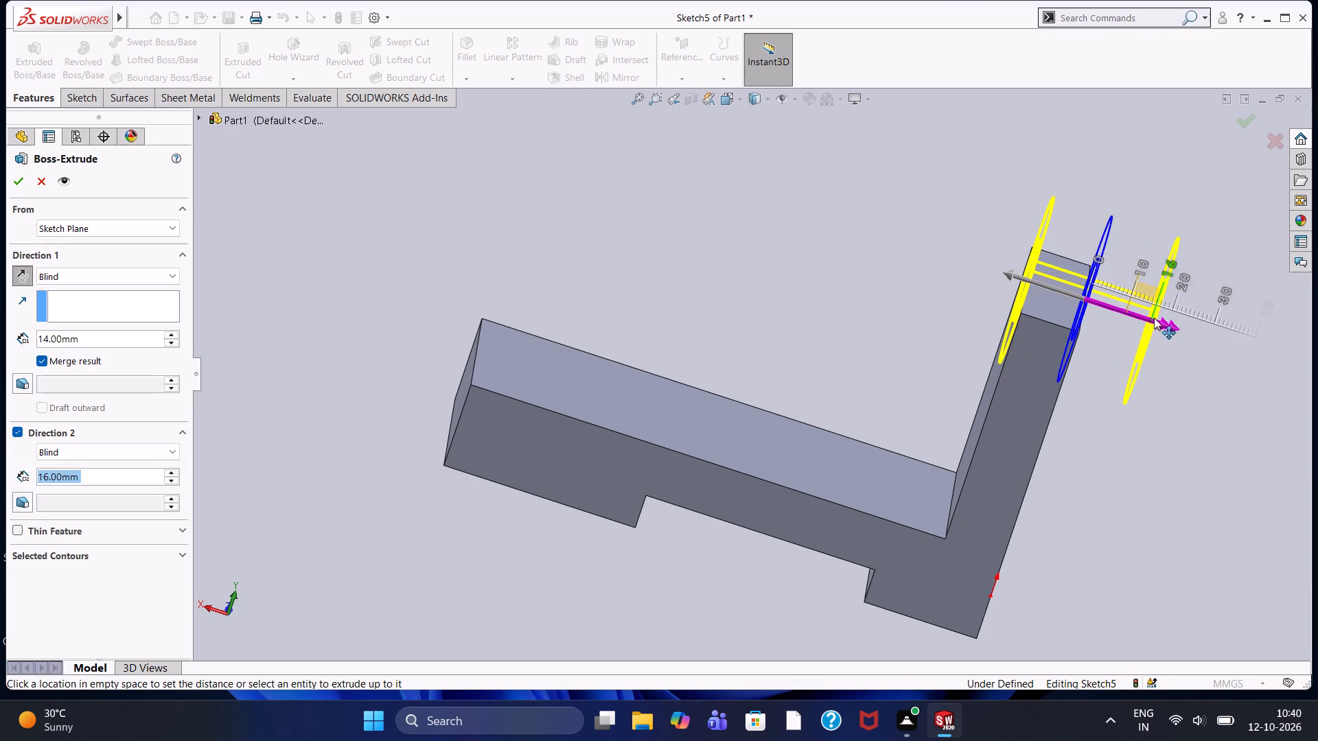
{"action": "left_click_drag", "start_coordinate": [1154, 318], "coordinate": [1129, 307]}
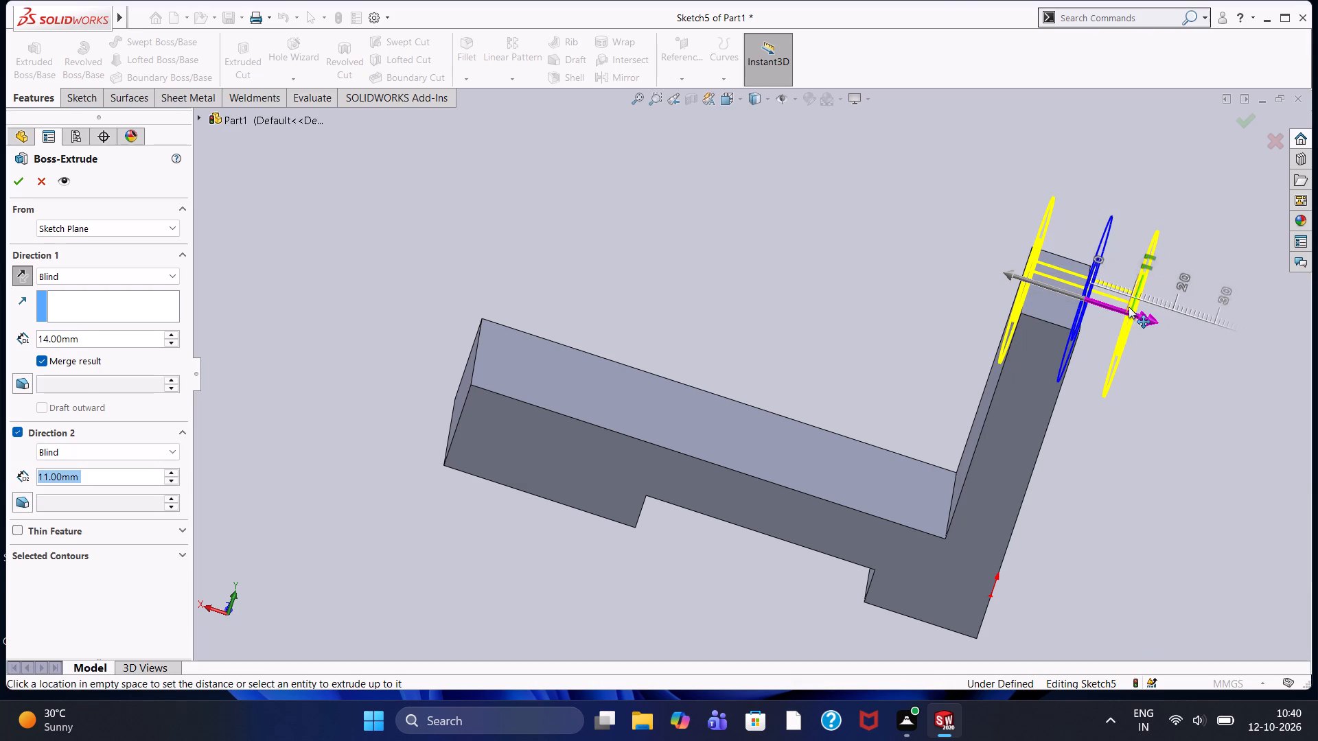
{"action": "left_click_drag", "start_coordinate": [1129, 307], "coordinate": [1126, 303]}
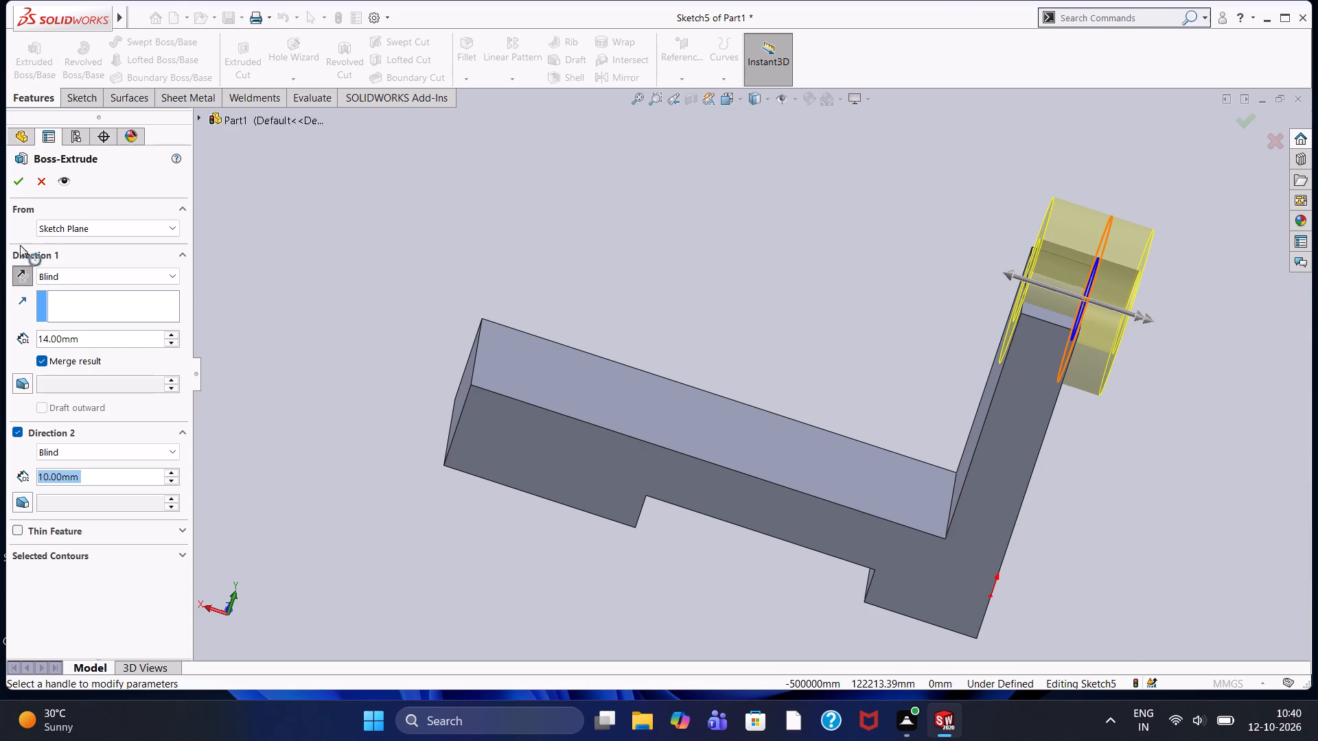
{"action": "left_click", "coordinate": [21, 185]}
{"action": "left_click", "coordinate": [682, 268]}
Open a new sketch on the upright wall's outer face and view that face straight on.
{"action": "middle_click_drag", "start_coordinate": [844, 301], "coordinate": [772, 206]}
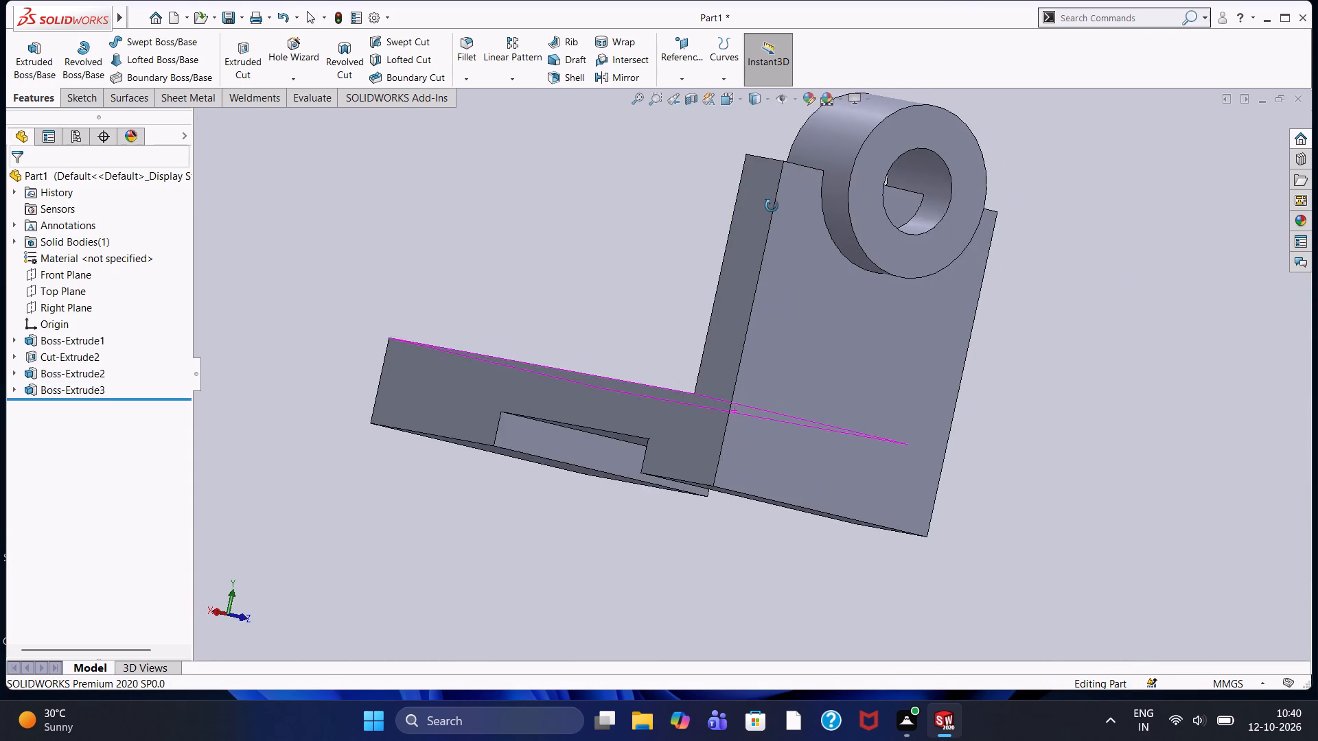
{"action": "middle_click_drag", "start_coordinate": [772, 206], "coordinate": [699, 197]}
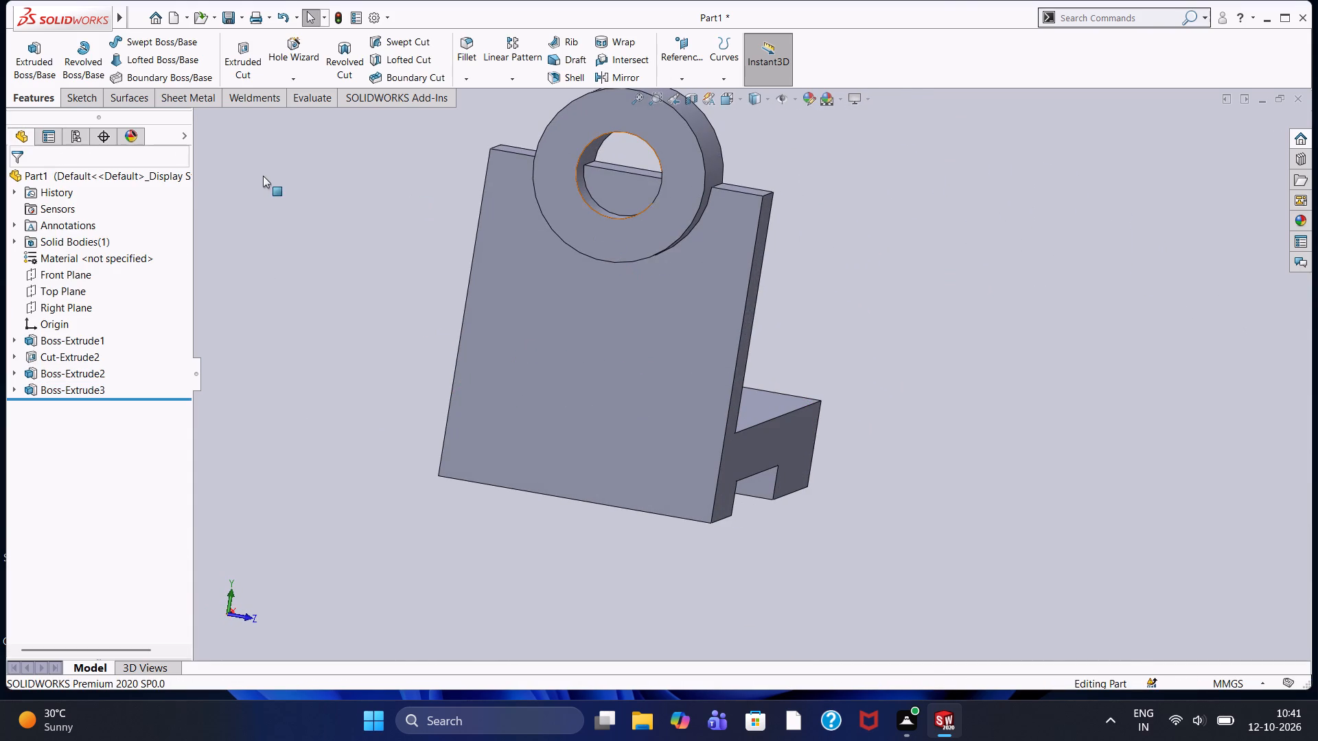
{"action": "left_click", "coordinate": [91, 94]}
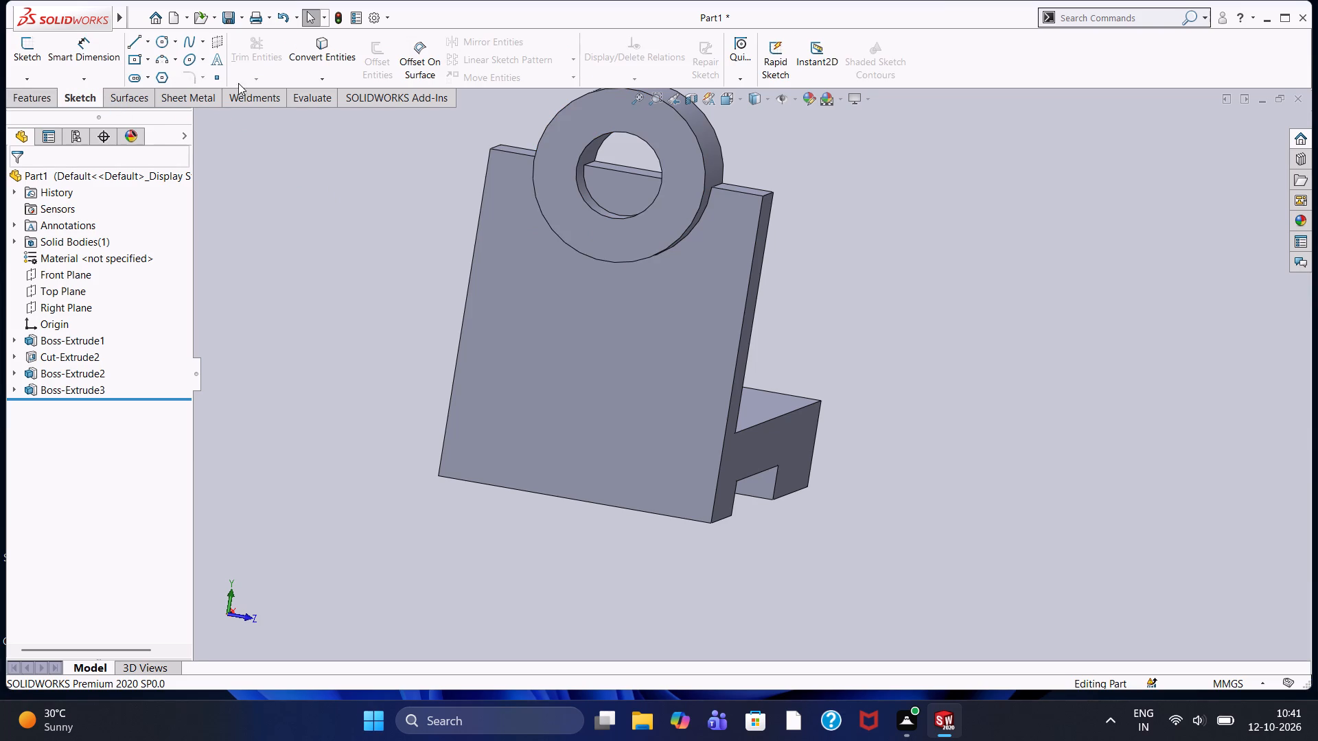
{"action": "left_click", "coordinate": [608, 303]}
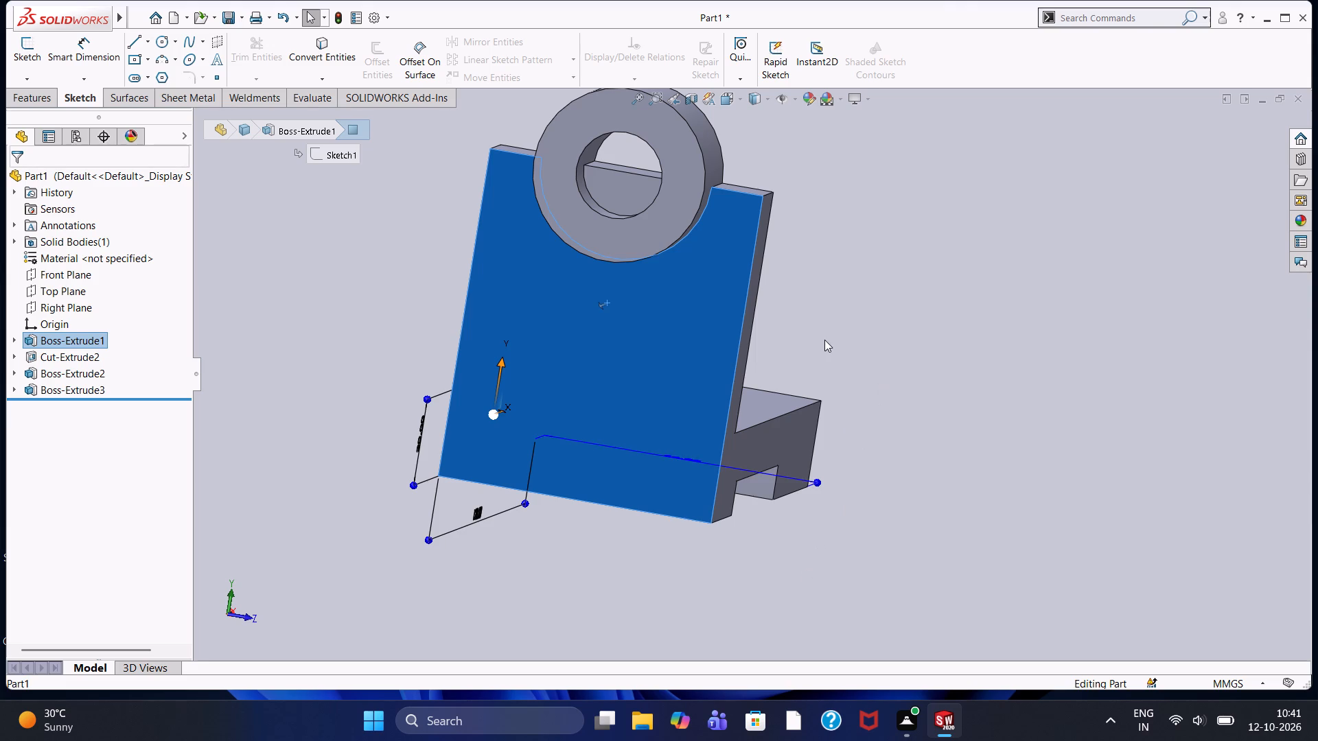
{"action": "right_click", "coordinate": [597, 368]}
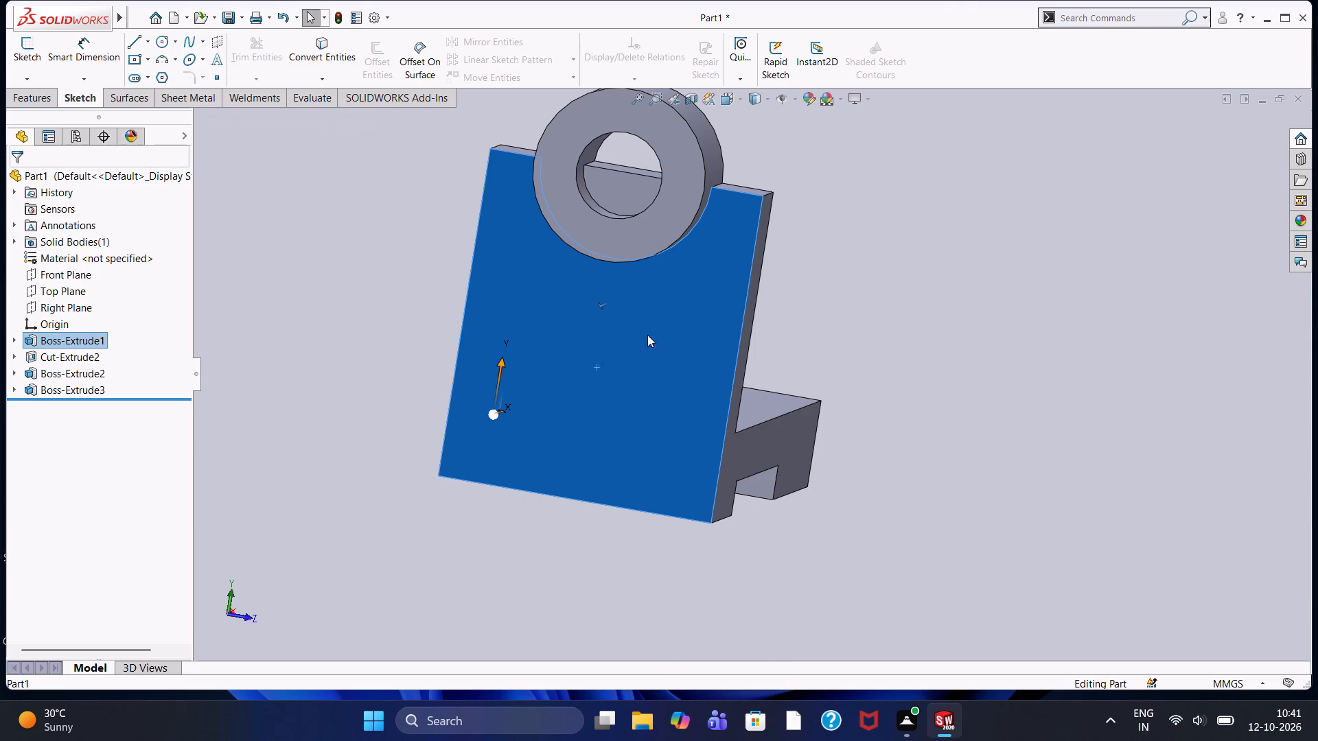
{"action": "left_click", "coordinate": [627, 354]}
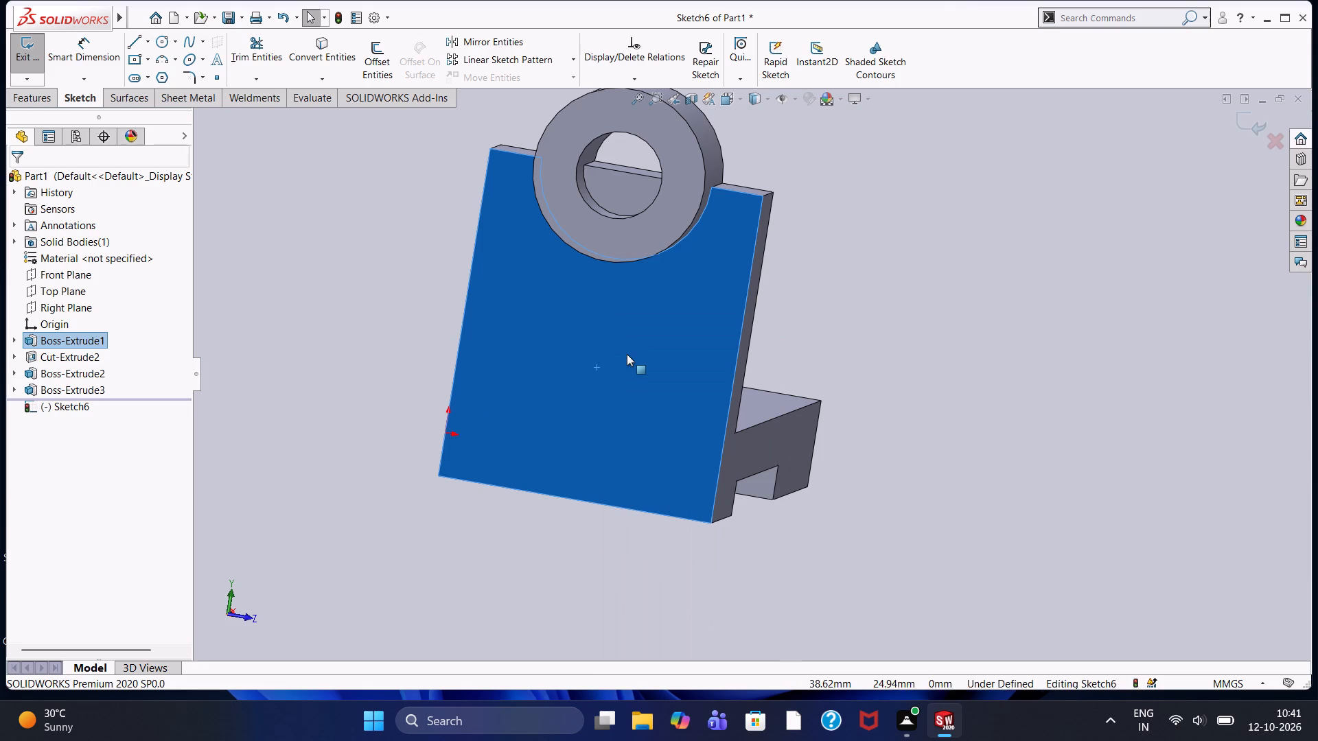
{"action": "key", "text": "ctrl+8"}
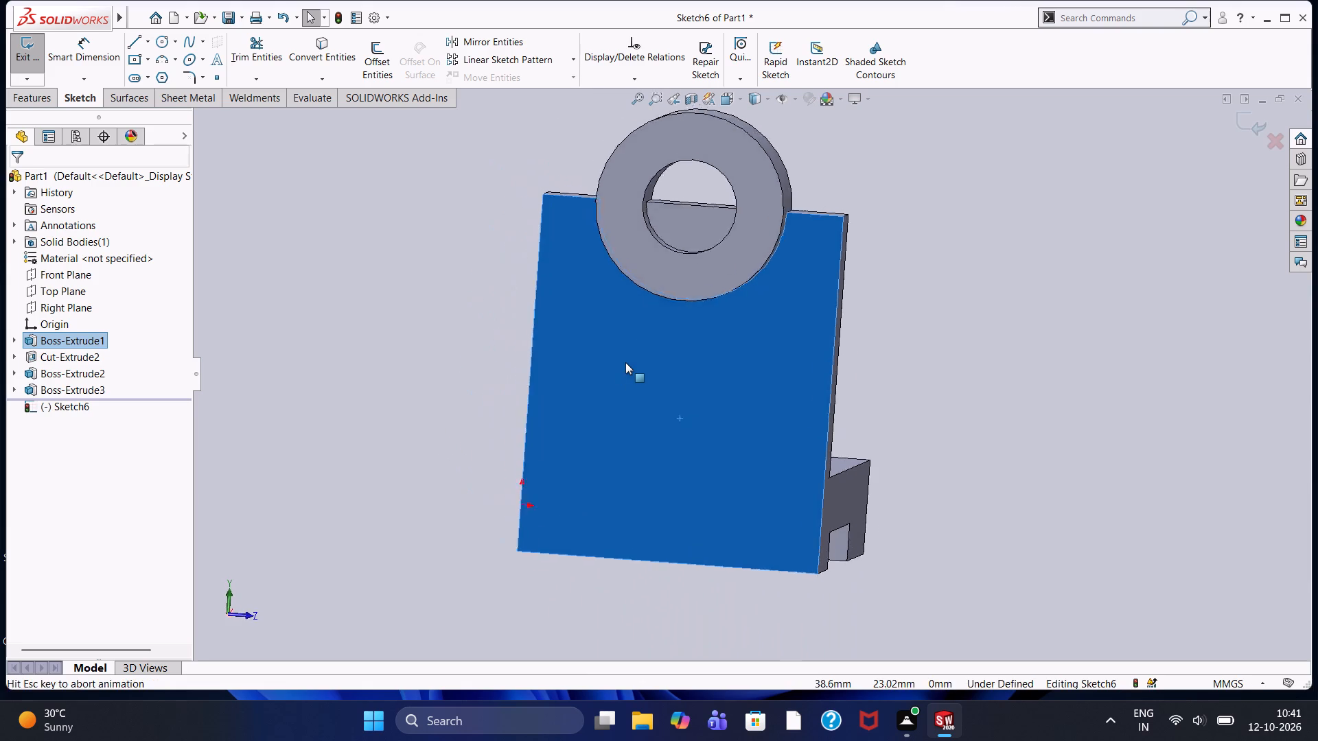
{"action": "left_click", "coordinate": [509, 327]}
Convert the outline of the half-disc wall face inside the ring's hole into sketch entities.
{"action": "left_click", "coordinate": [328, 34]}
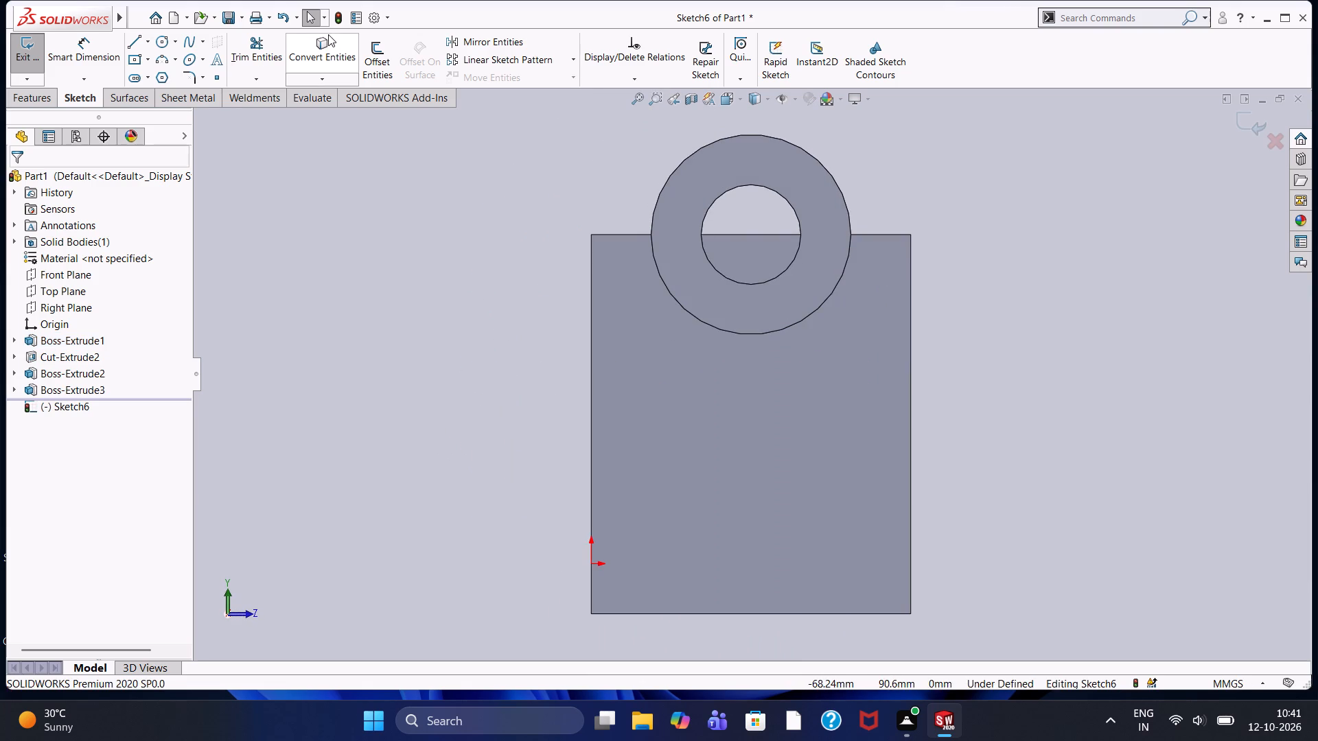
{"action": "left_click", "coordinate": [754, 244]}
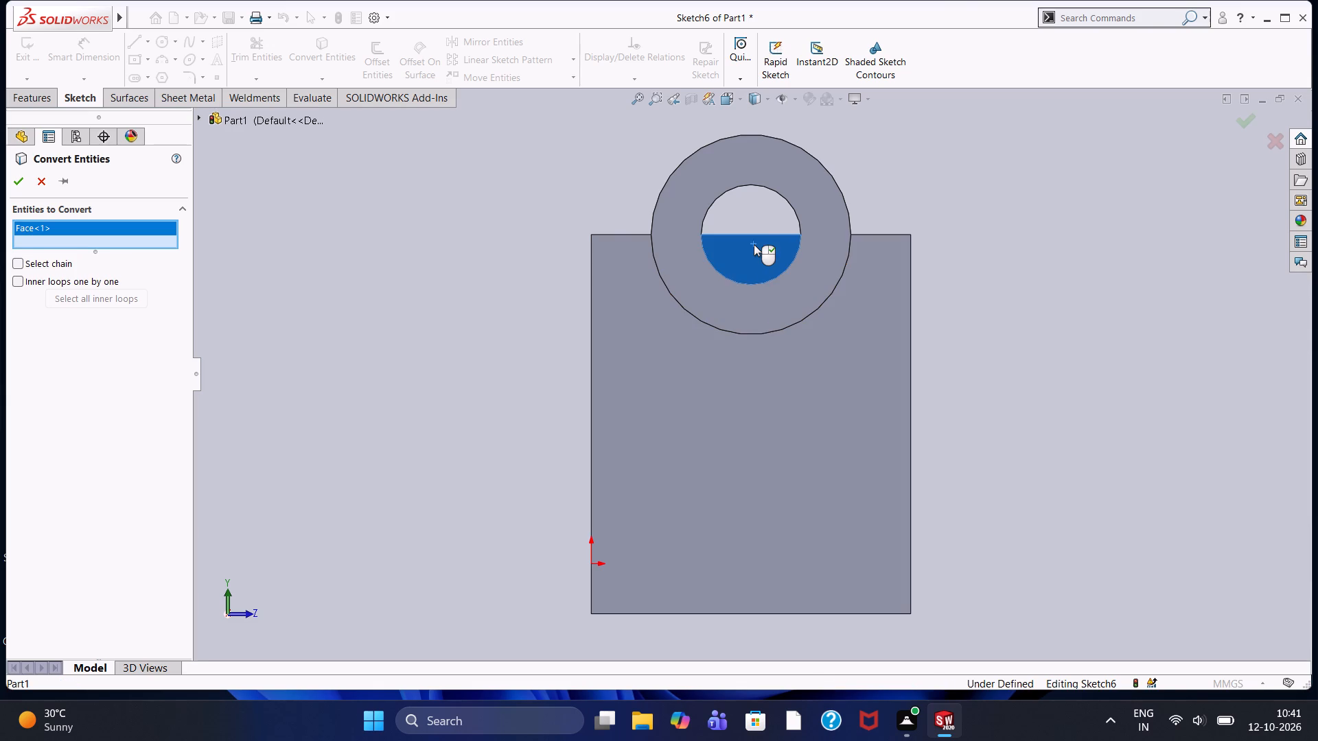
{"action": "left_click", "coordinate": [18, 186]}
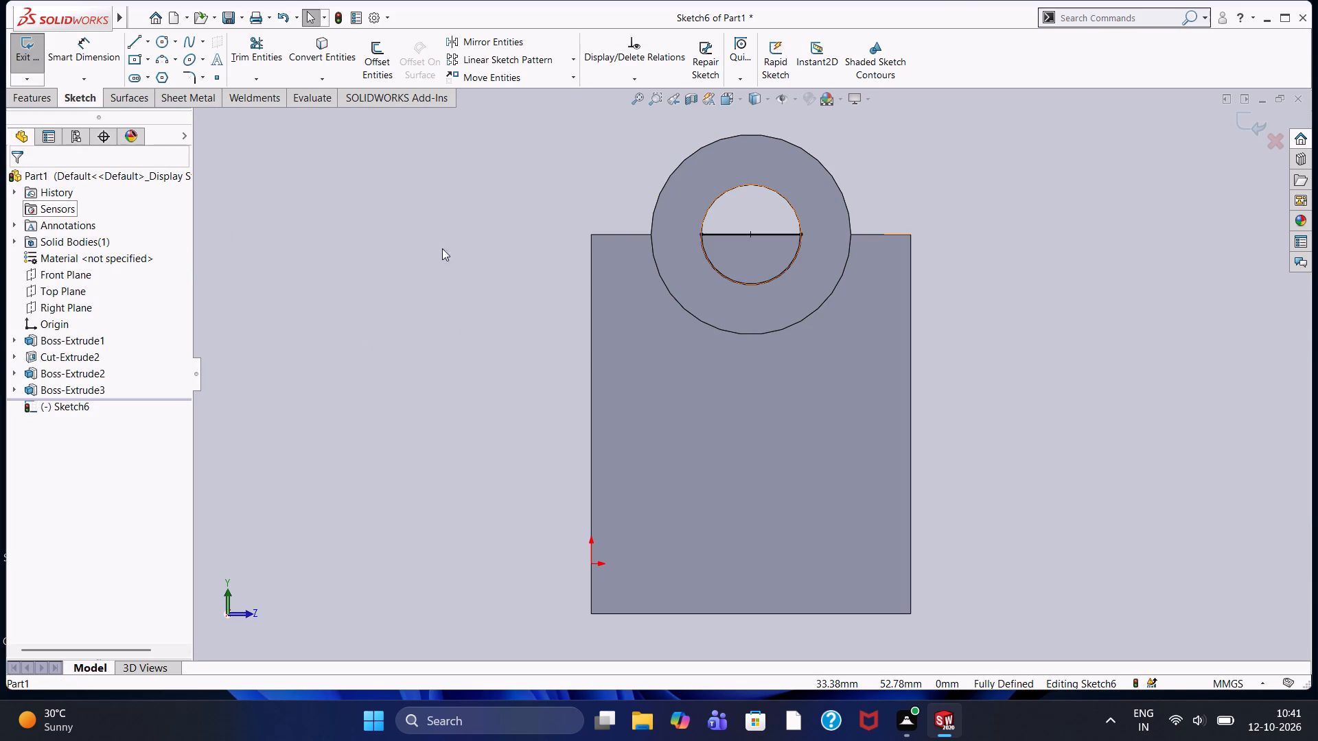
Extruded-cut the half-disc sketch 14 mm blind into the upright wall to clear the ring's hole.
{"action": "left_click", "coordinate": [29, 104]}
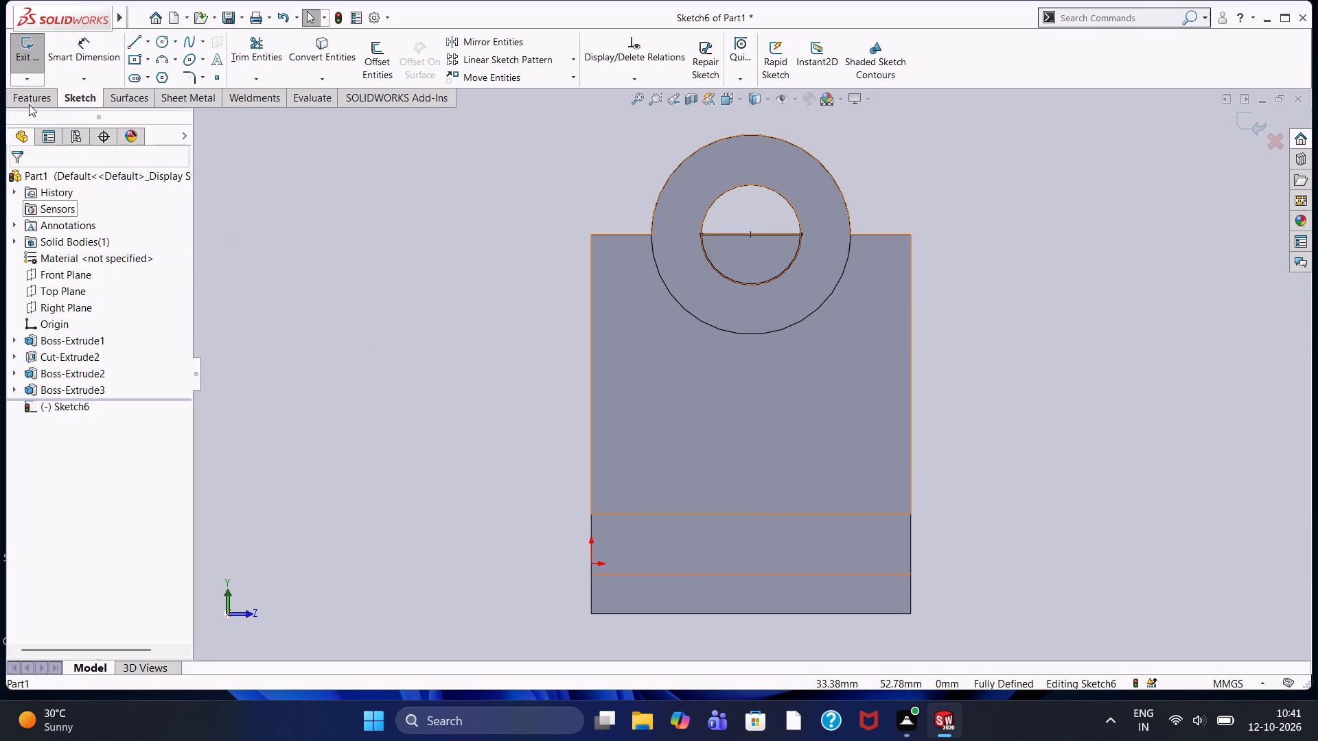
{"action": "left_click", "coordinate": [42, 99]}
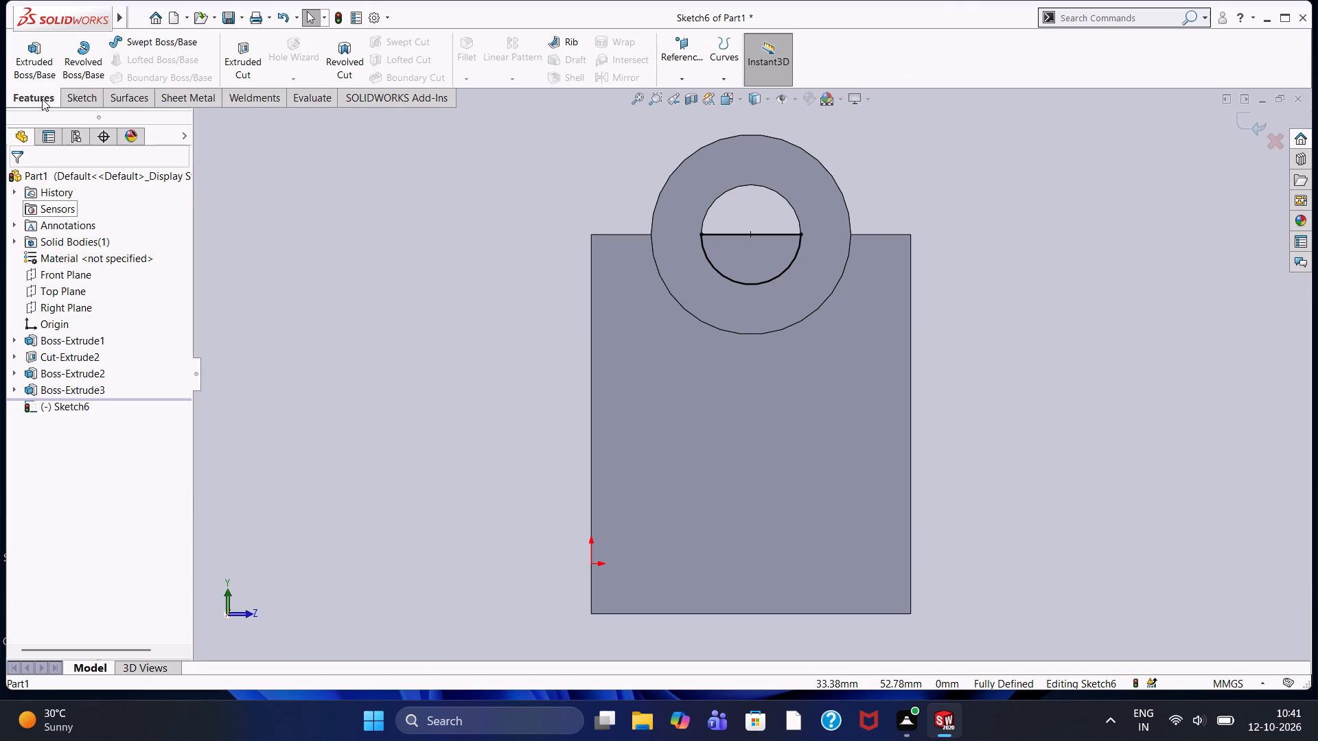
{"action": "left_click", "coordinate": [243, 51]}
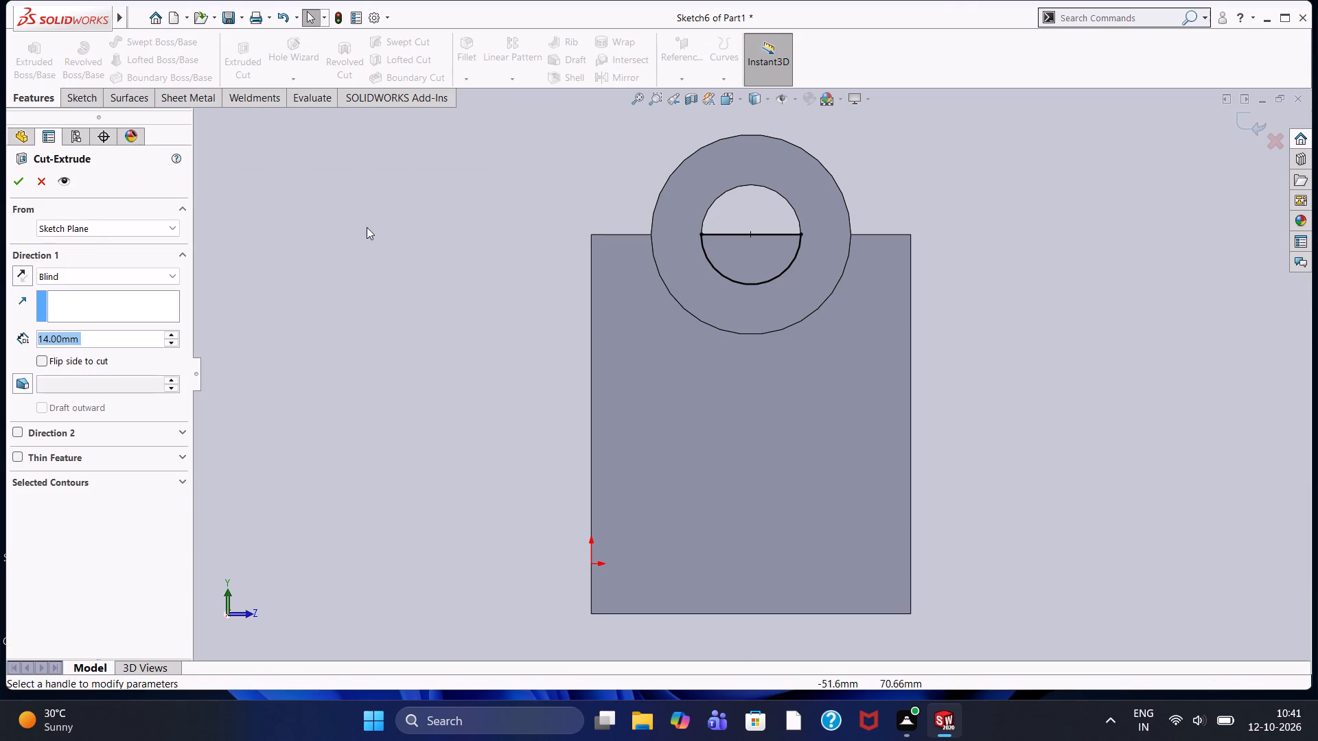
{"action": "left_click", "coordinate": [18, 282]}
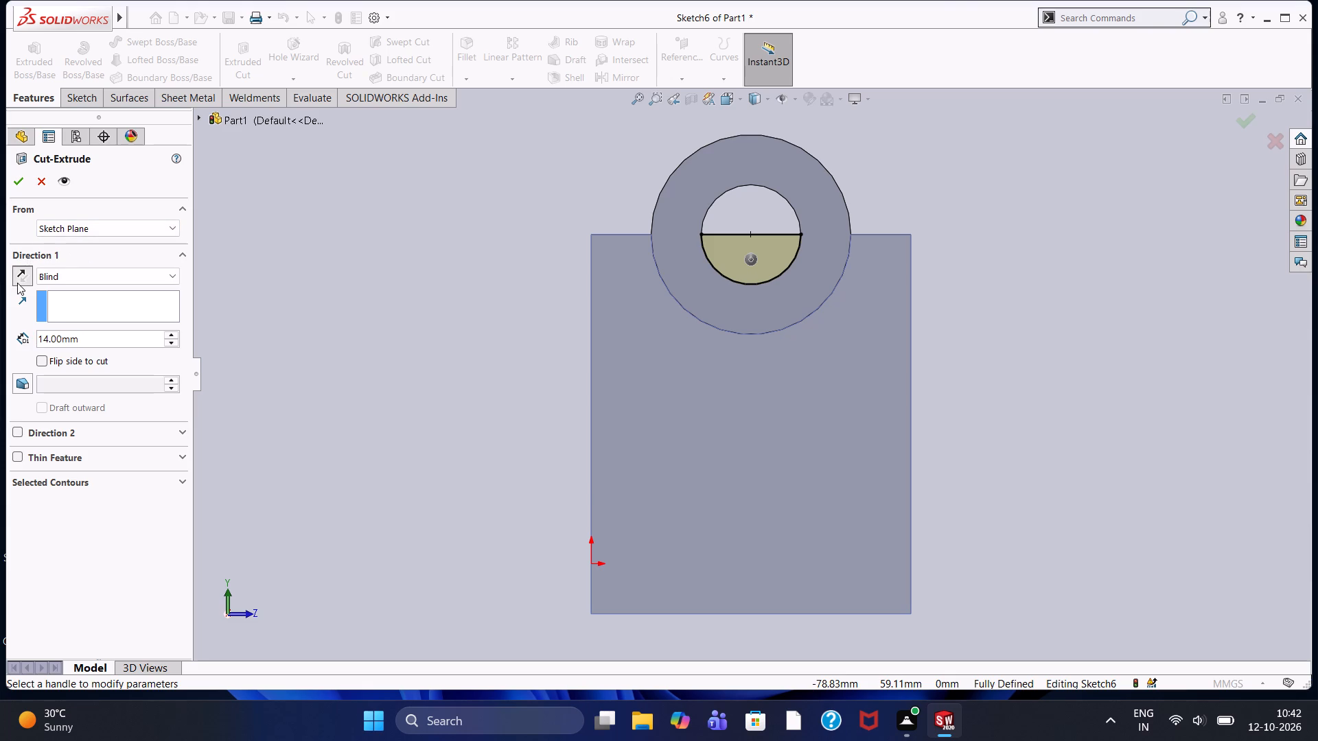
{"action": "left_click", "coordinate": [16, 179]}
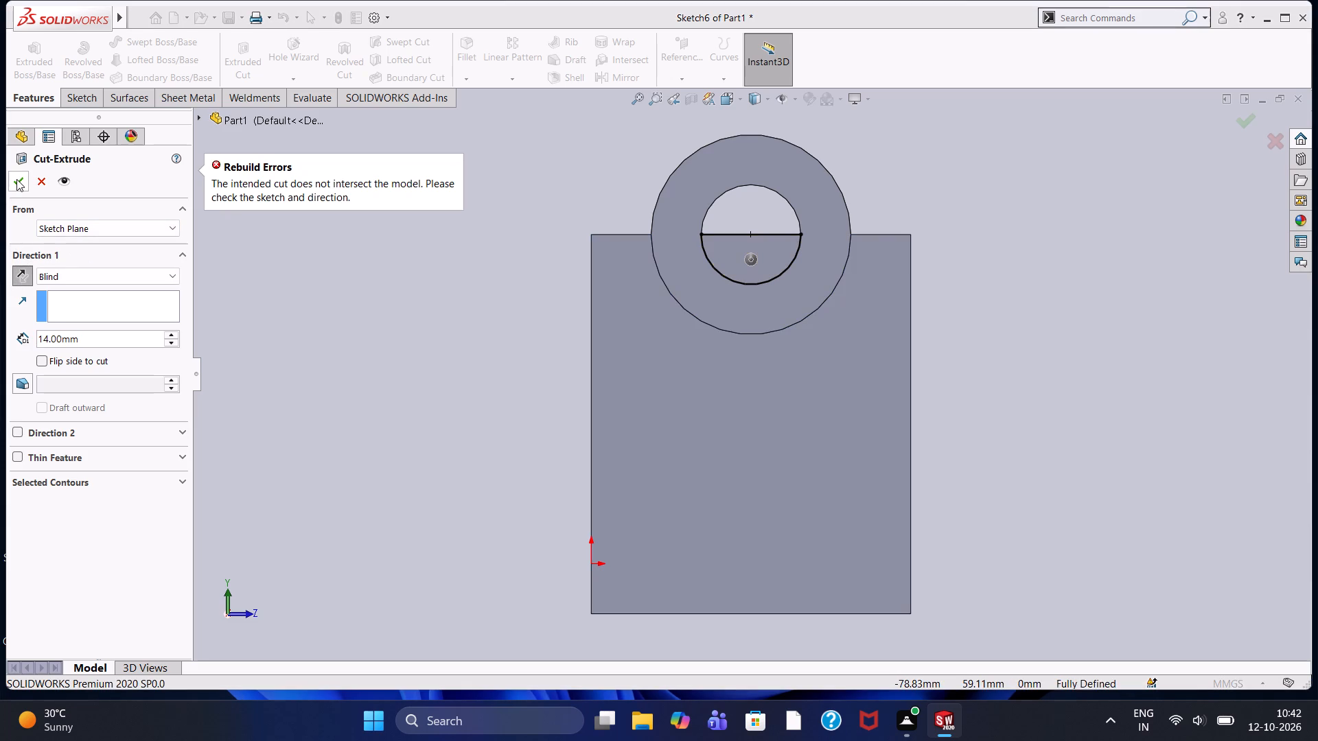
{"action": "left_click", "coordinate": [21, 279]}
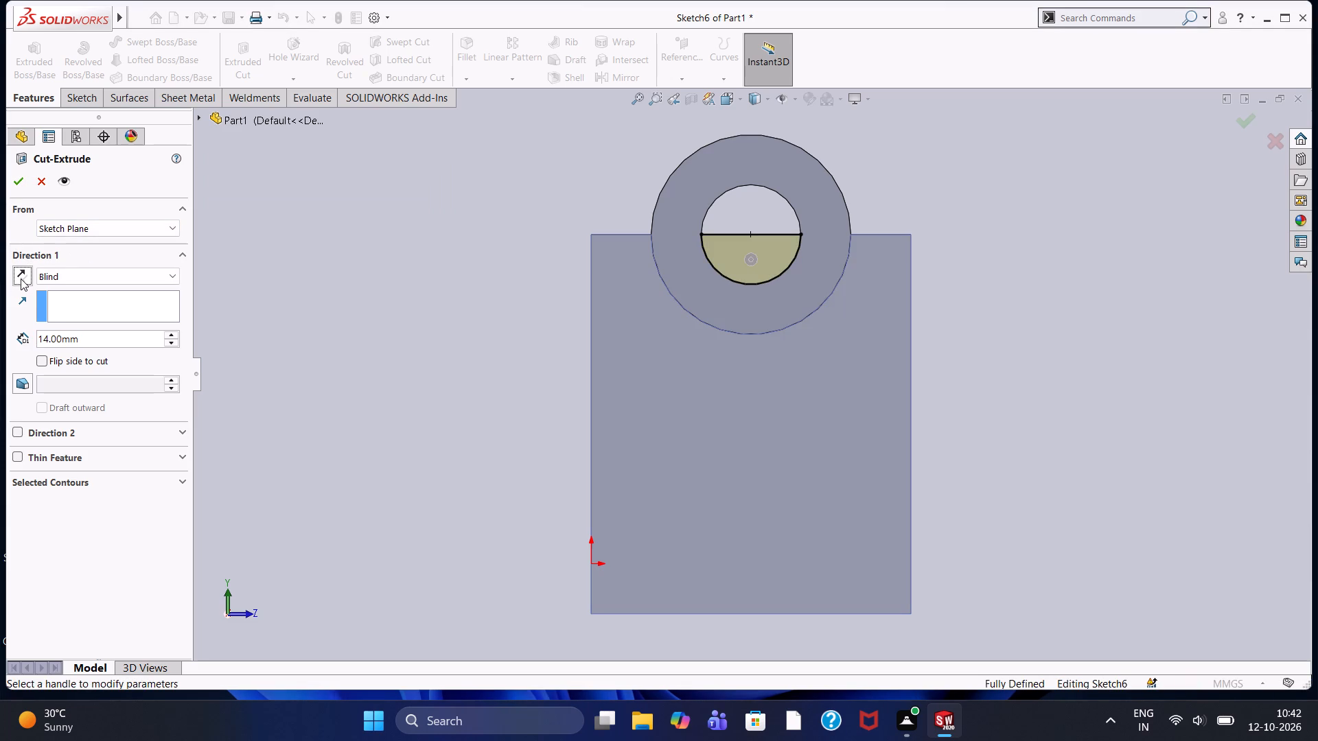
{"action": "left_click", "coordinate": [14, 183]}
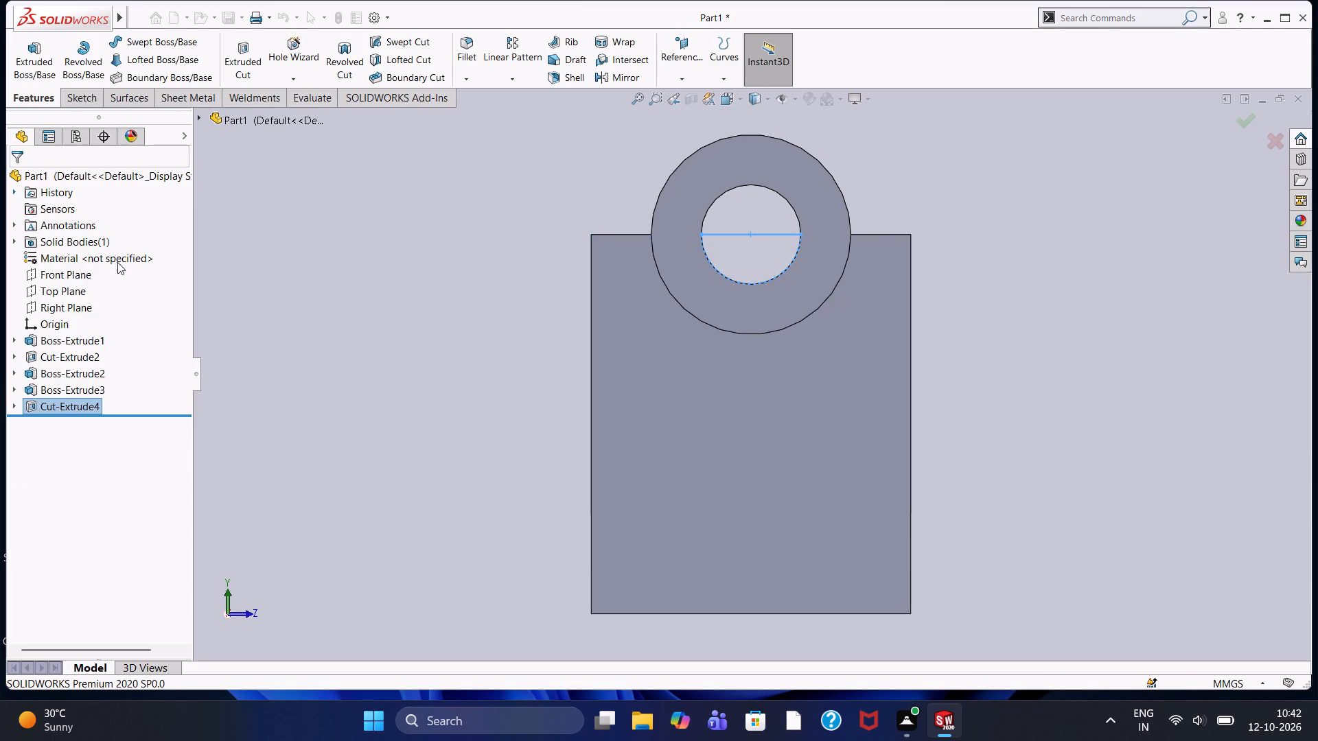
{"action": "left_click", "coordinate": [380, 315]}
Examine the cleared bore, the ring boss and the channelled base from several angles.
{"action": "middle_click_drag", "start_coordinate": [406, 312], "coordinate": [415, 246]}
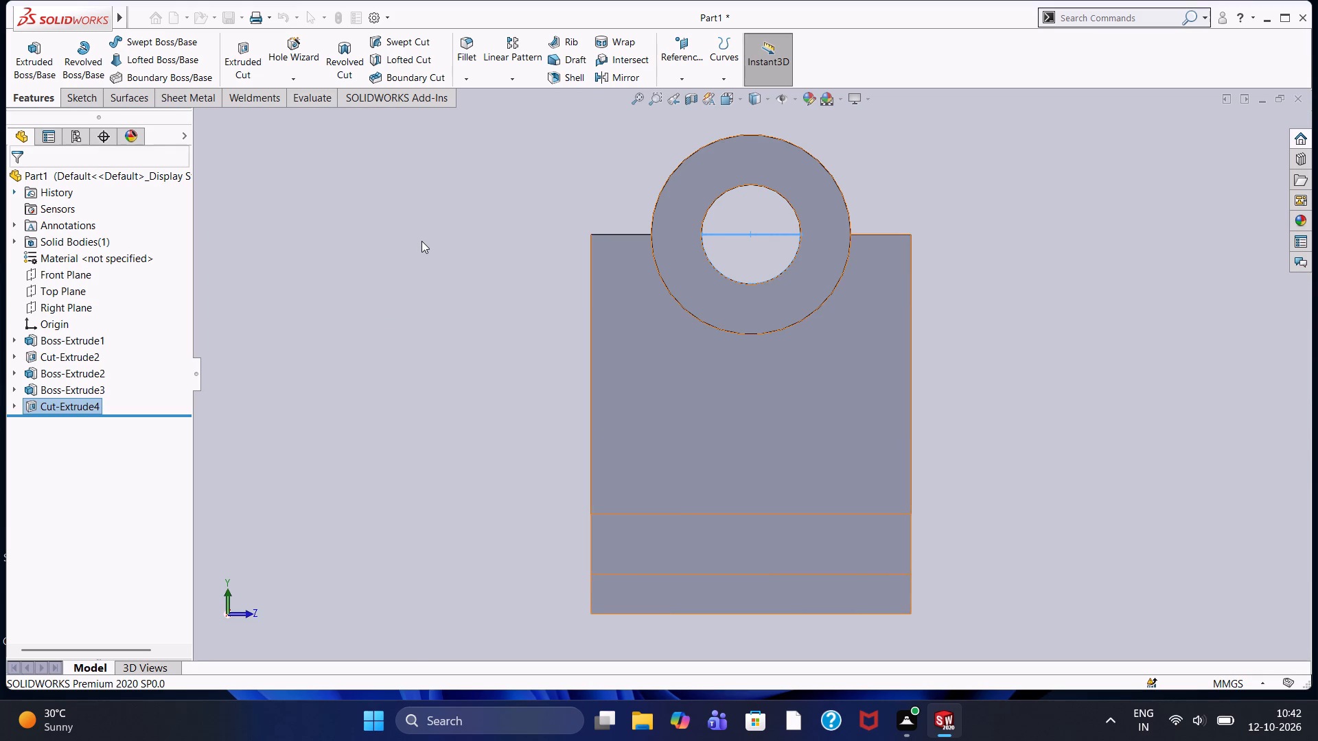
{"action": "scroll", "coordinate": [428, 235], "scroll_direction": "up", "scroll_amount": 1}
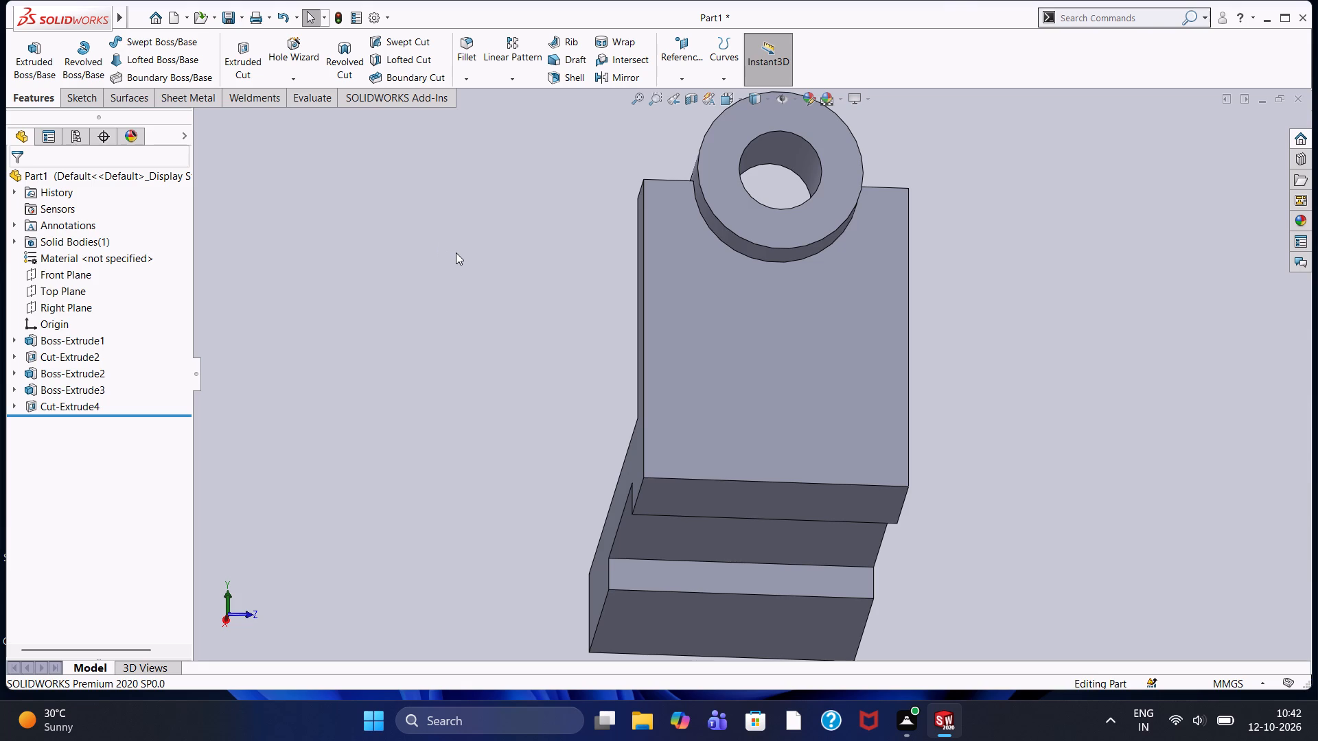
{"action": "middle_click_drag", "start_coordinate": [736, 347], "coordinate": [728, 442]}
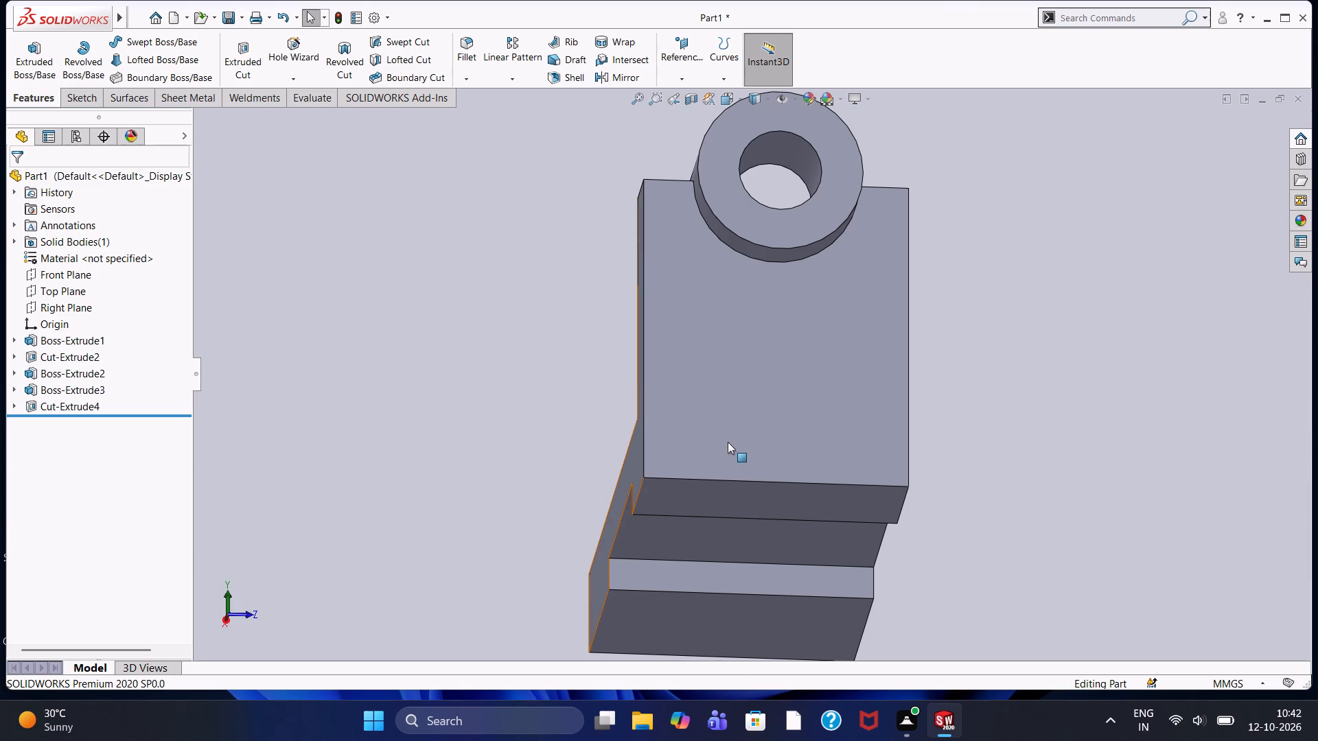
{"action": "middle_click_drag", "start_coordinate": [728, 442], "coordinate": [726, 452]}
{"action": "middle_click_drag", "start_coordinate": [473, 294], "coordinate": [465, 406]}
{"action": "middle_click_drag", "start_coordinate": [502, 312], "coordinate": [506, 365]}
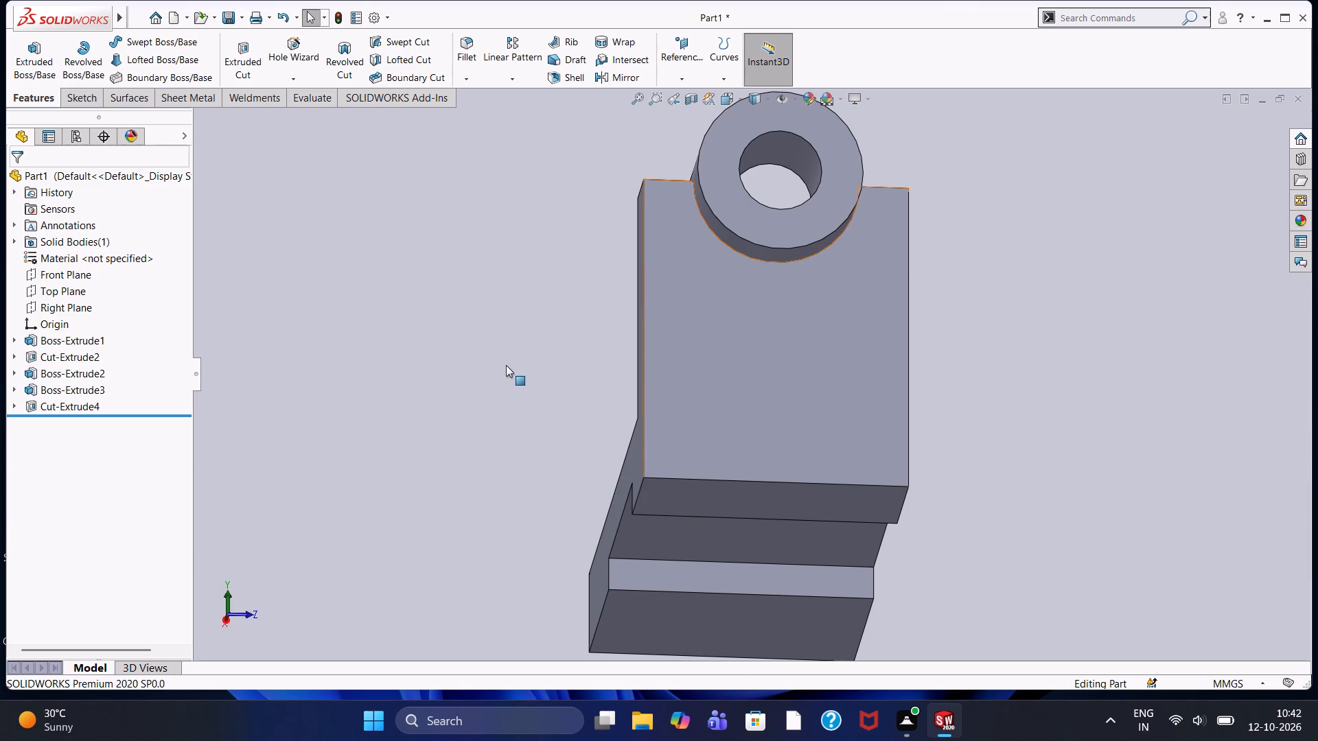
{"action": "middle_click_drag", "start_coordinate": [506, 365], "coordinate": [506, 376]}
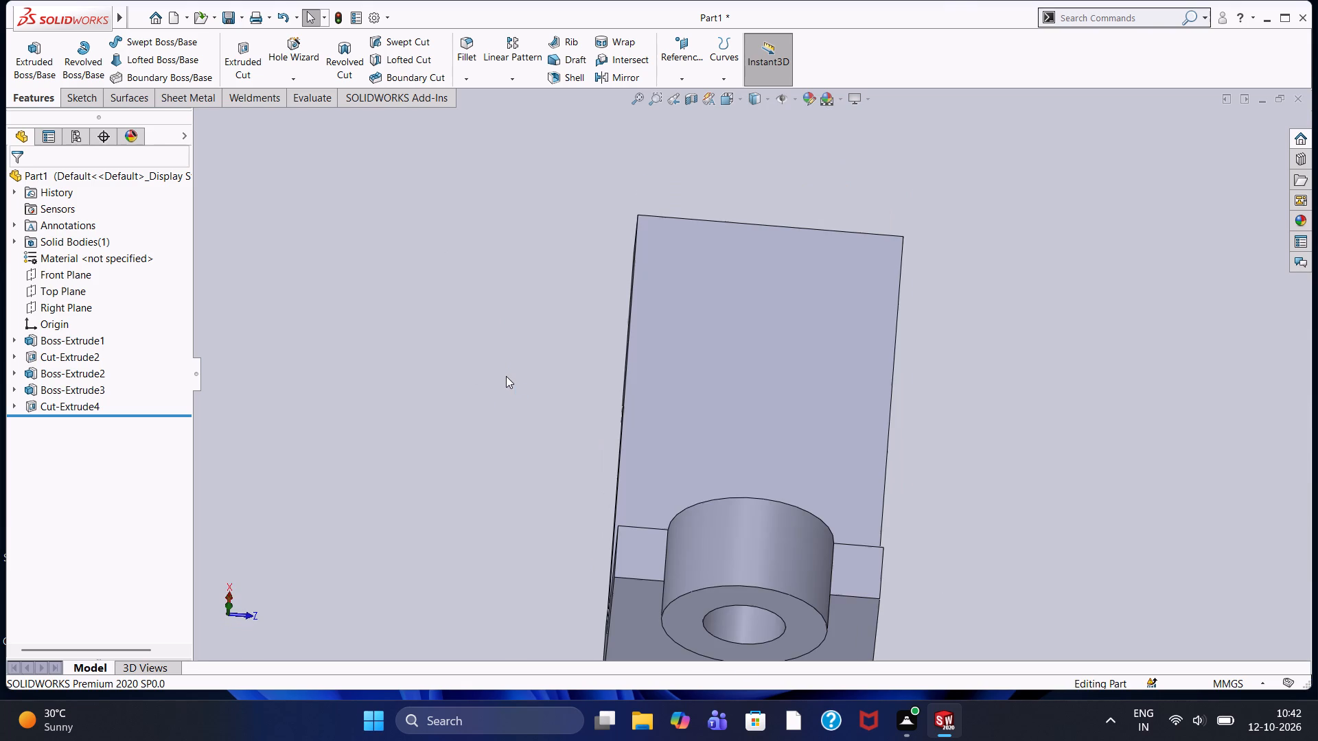
{"action": "key", "text": "ctrl+8"}
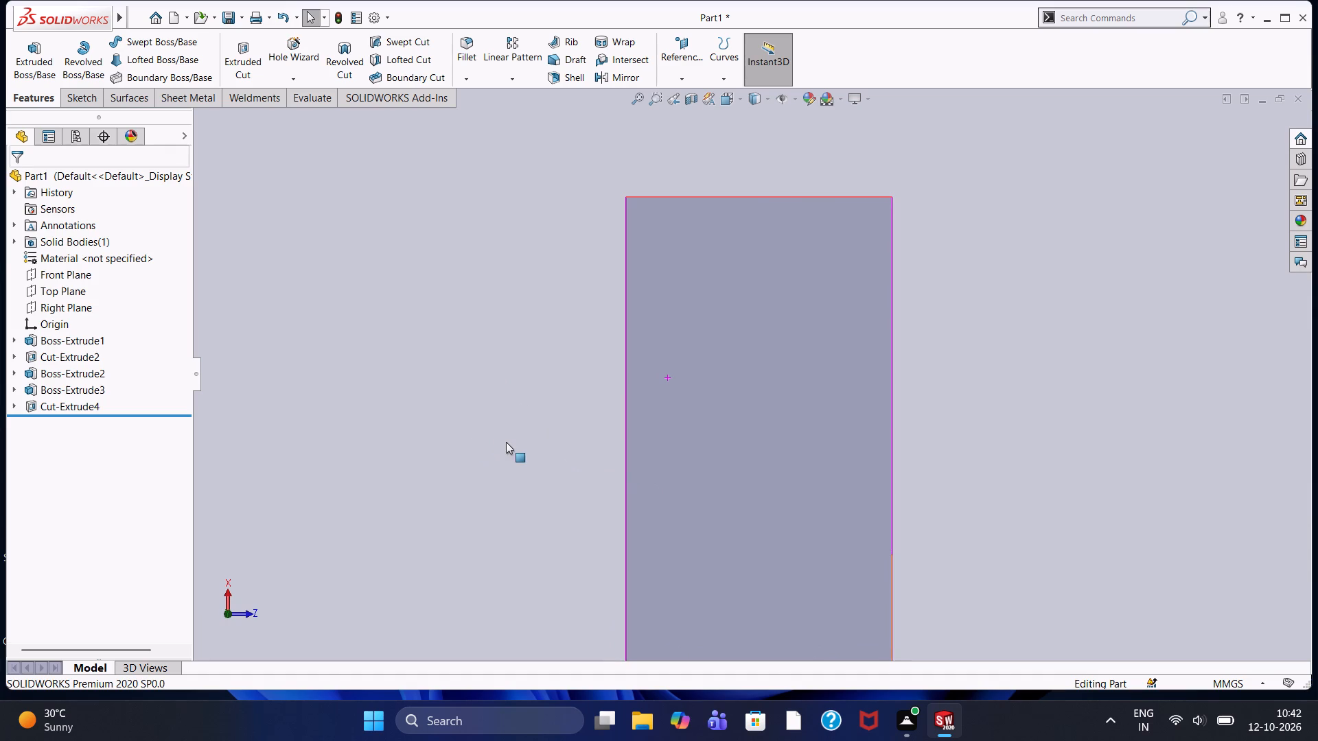
{"action": "middle_click_drag", "start_coordinate": [506, 442], "coordinate": [546, 298]}
{"action": "scroll", "coordinate": [588, 393], "scroll_direction": "up", "scroll_amount": 1}
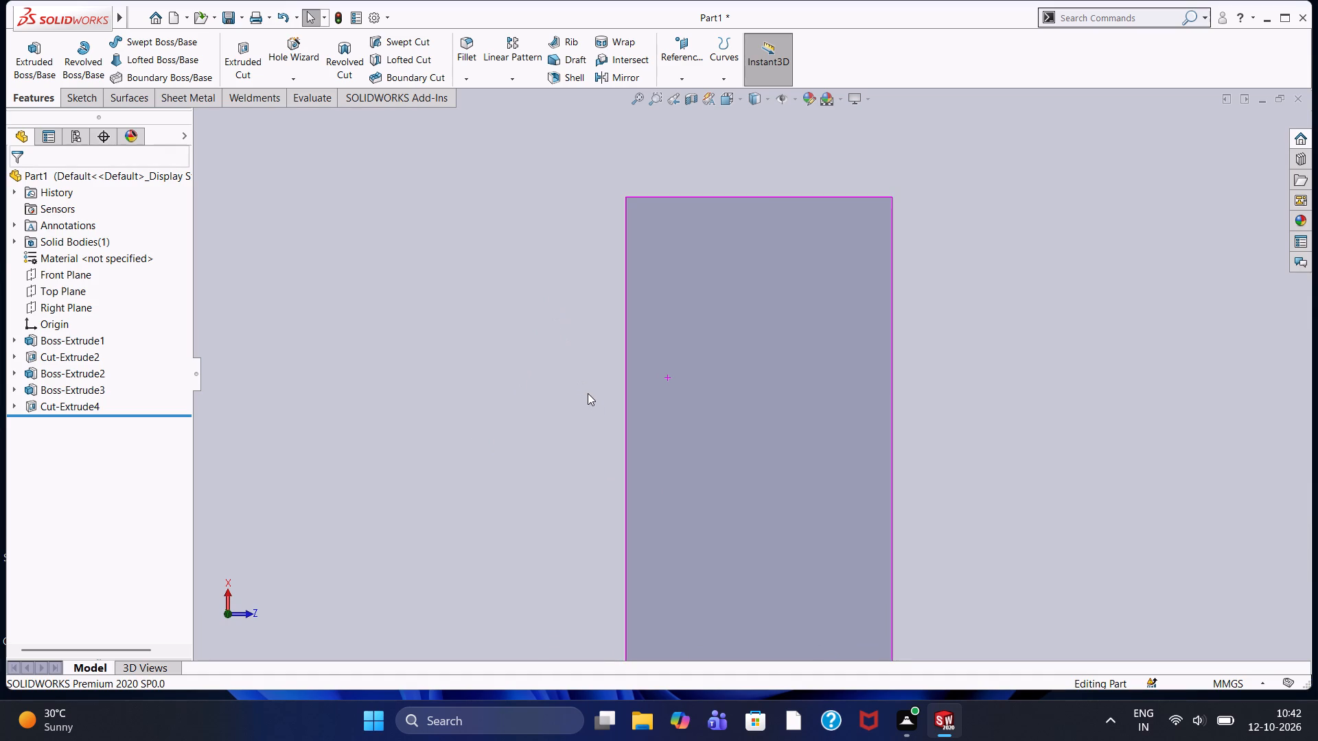
{"action": "middle_click_drag", "start_coordinate": [552, 503], "coordinate": [551, 498]}
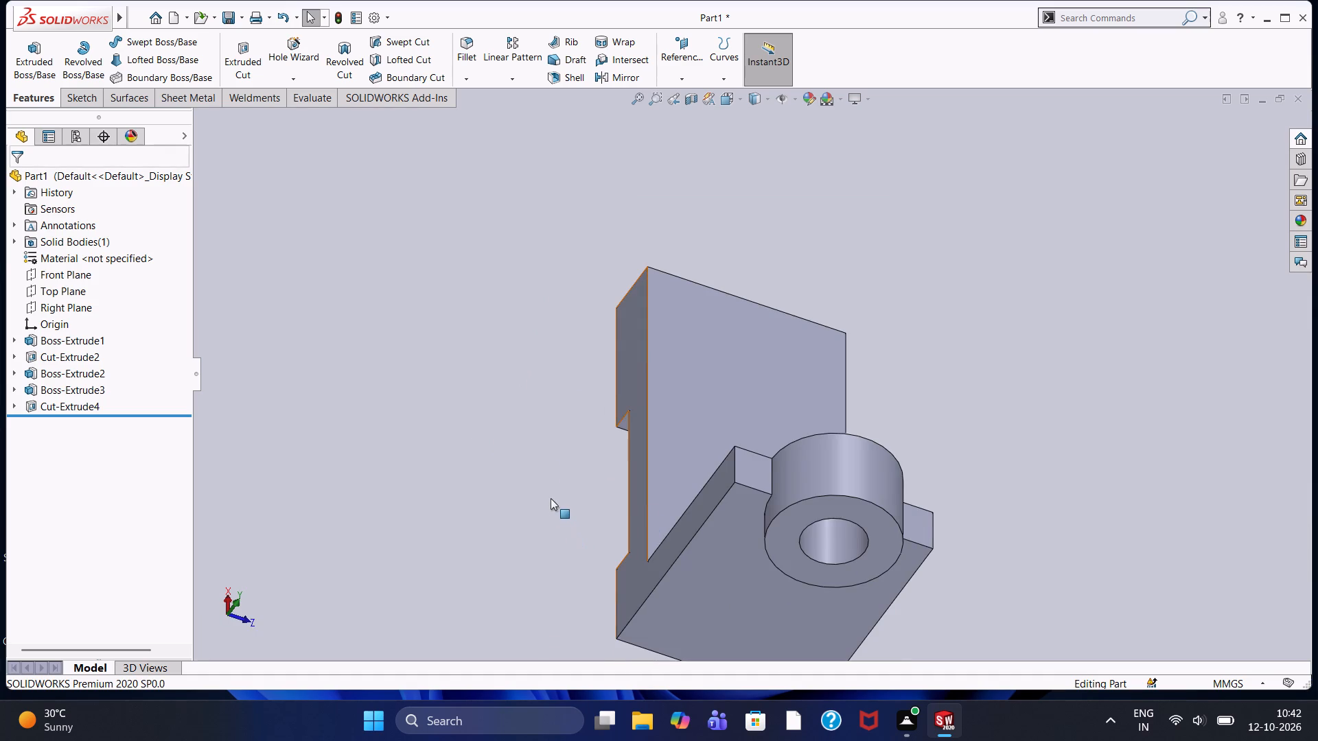
{"action": "middle_click_drag", "start_coordinate": [551, 498], "coordinate": [511, 360]}
{"action": "scroll", "coordinate": [544, 481], "scroll_direction": "down", "scroll_amount": 1}
{"action": "scroll", "coordinate": [521, 401], "scroll_direction": "up", "scroll_amount": 1}
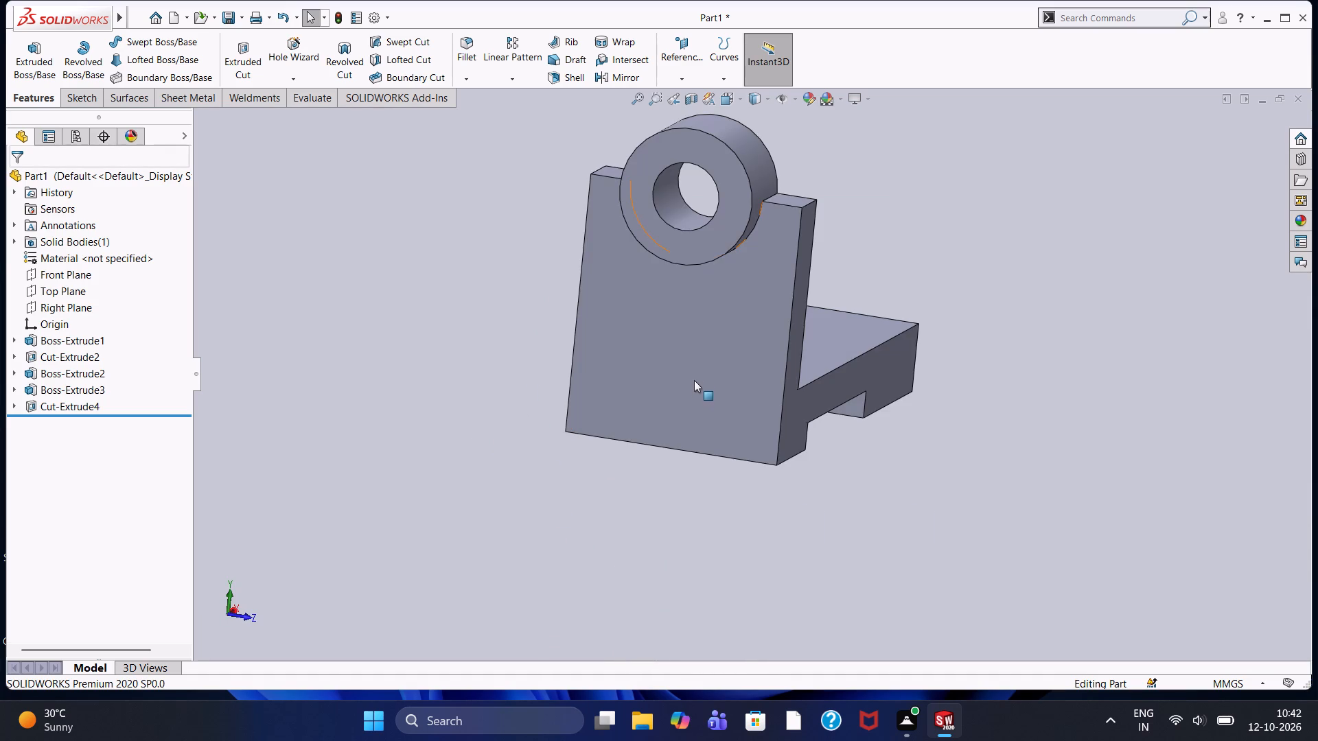
Show the base extrusion's dimensions and inspect the bracket in front, isometric and rotated views.
{"action": "double_click", "coordinate": [694, 374]}
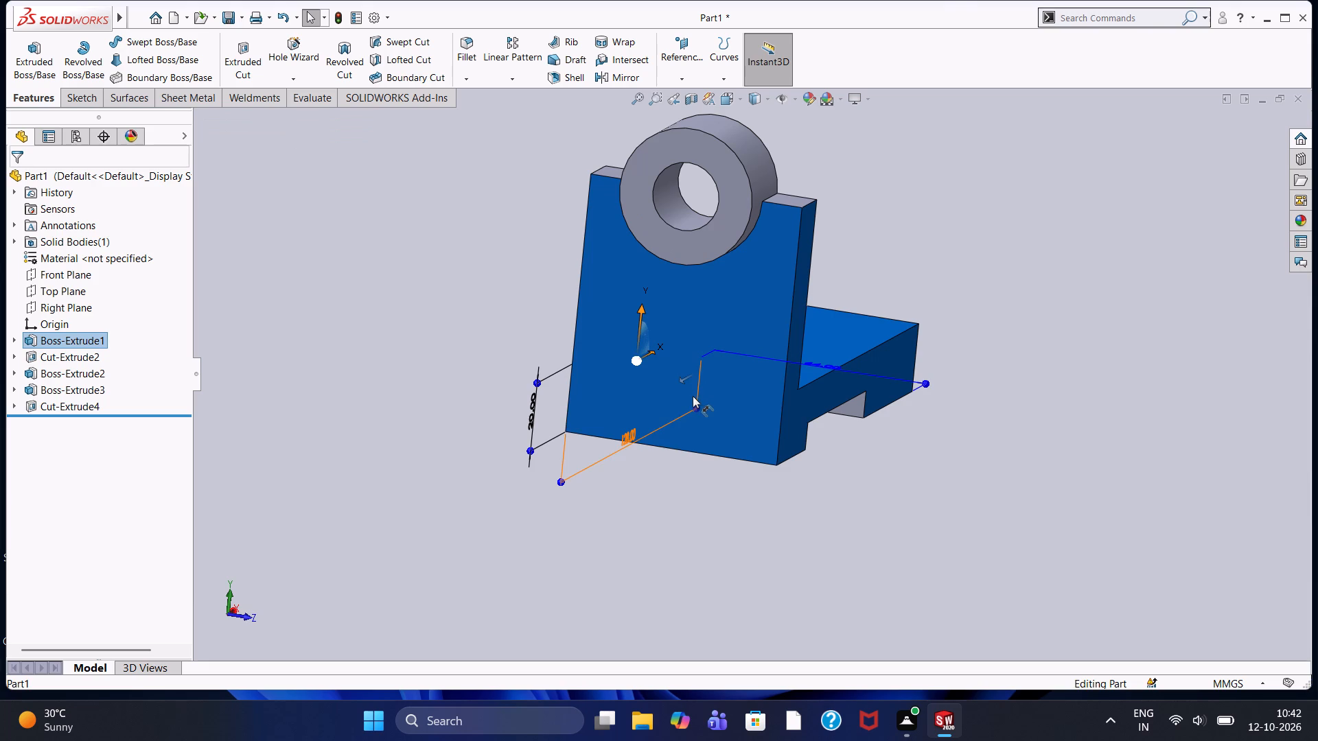
{"action": "key", "text": "ctrl+8"}
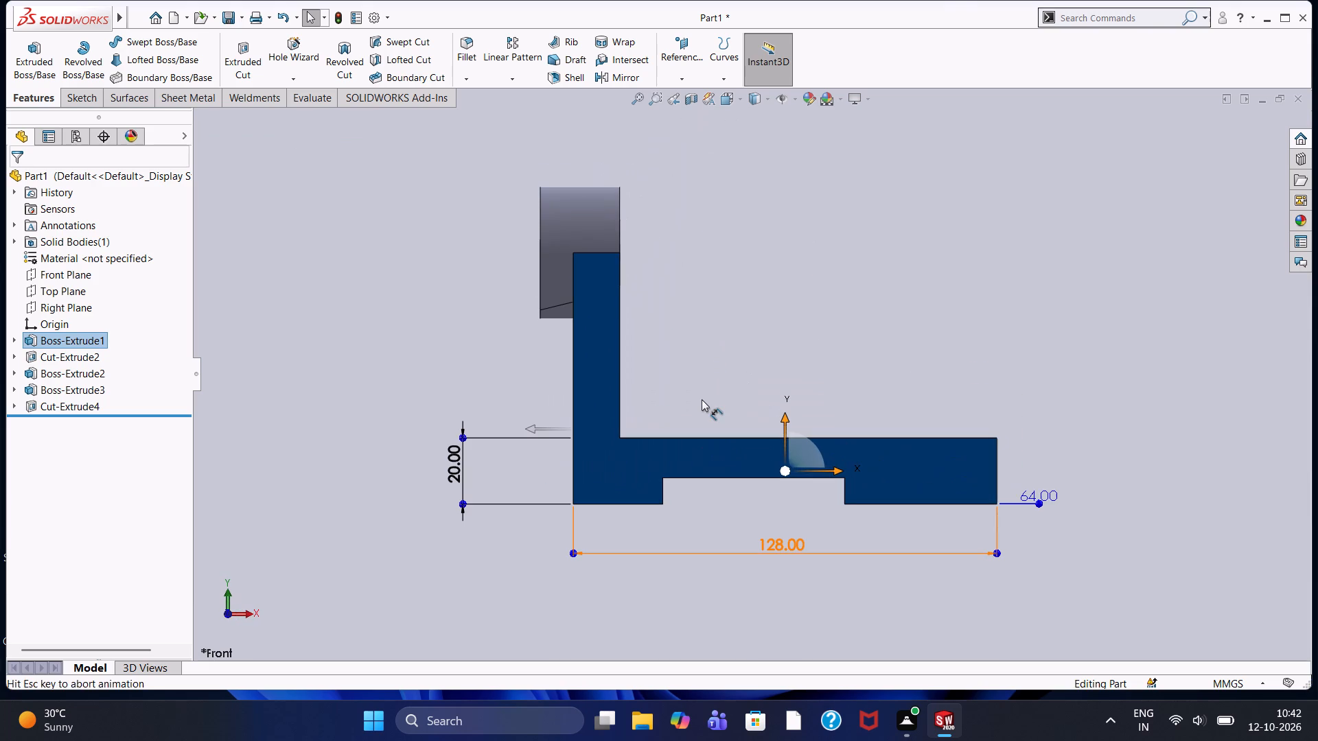
{"action": "key", "text": "ctrl+7"}
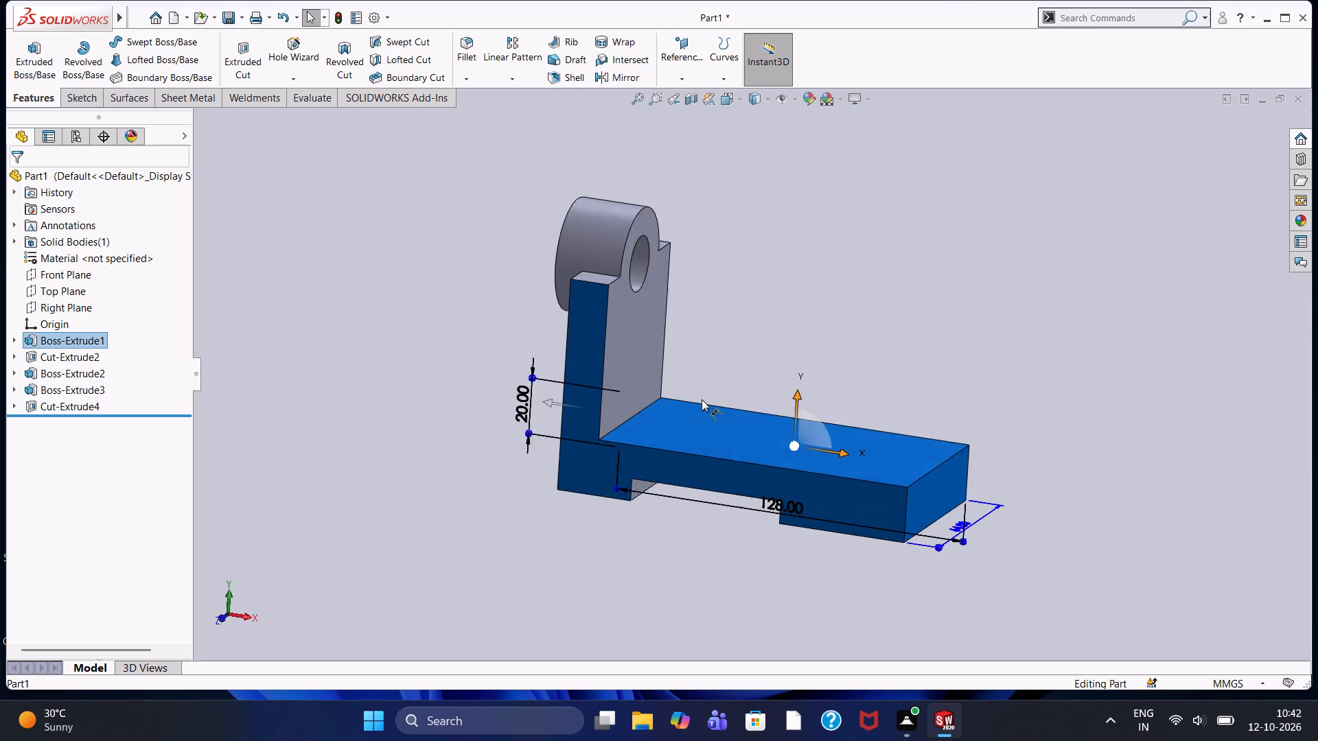
{"action": "left_click", "coordinate": [467, 373]}
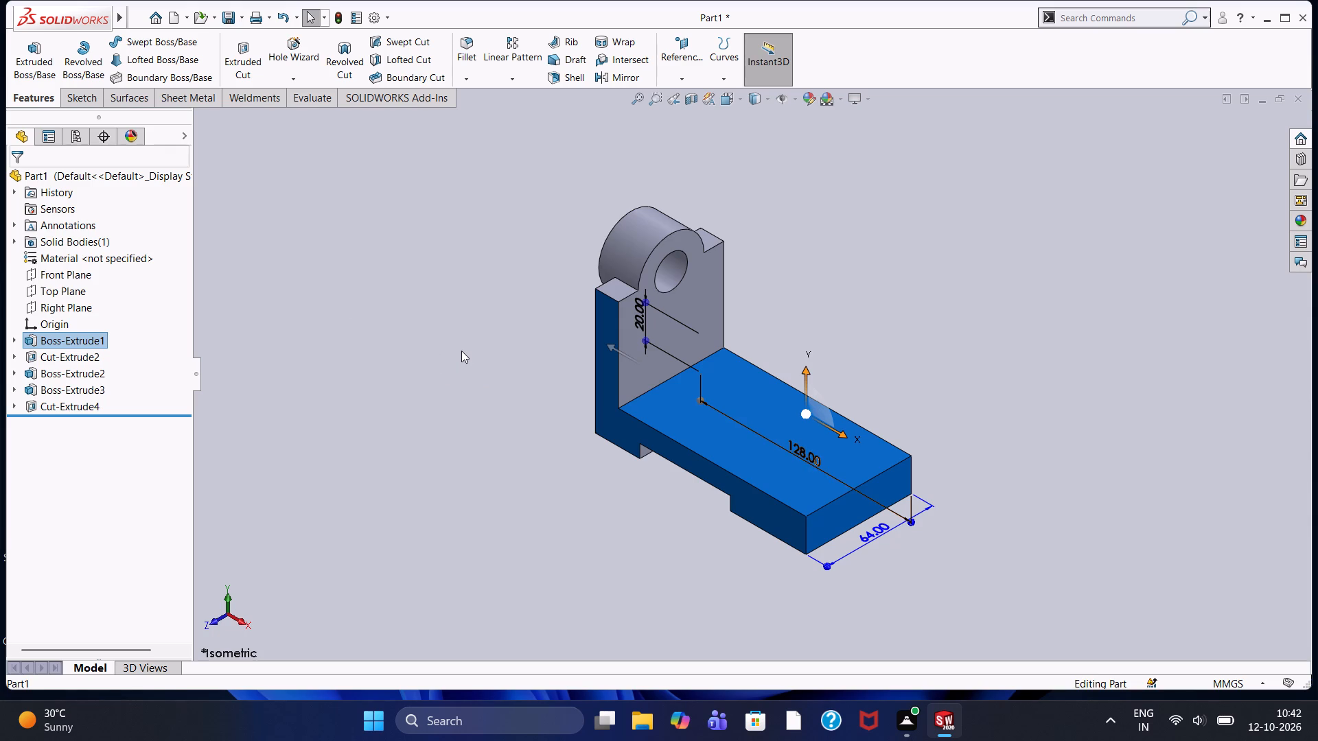
{"action": "scroll", "coordinate": [461, 351], "scroll_direction": "up", "scroll_amount": 1}
{"action": "scroll", "coordinate": [462, 353], "scroll_direction": "down", "scroll_amount": 1}
{"action": "scroll", "coordinate": [524, 385], "scroll_direction": "down", "scroll_amount": 1}
{"action": "middle_click_drag", "start_coordinate": [592, 377], "coordinate": [751, 611]}
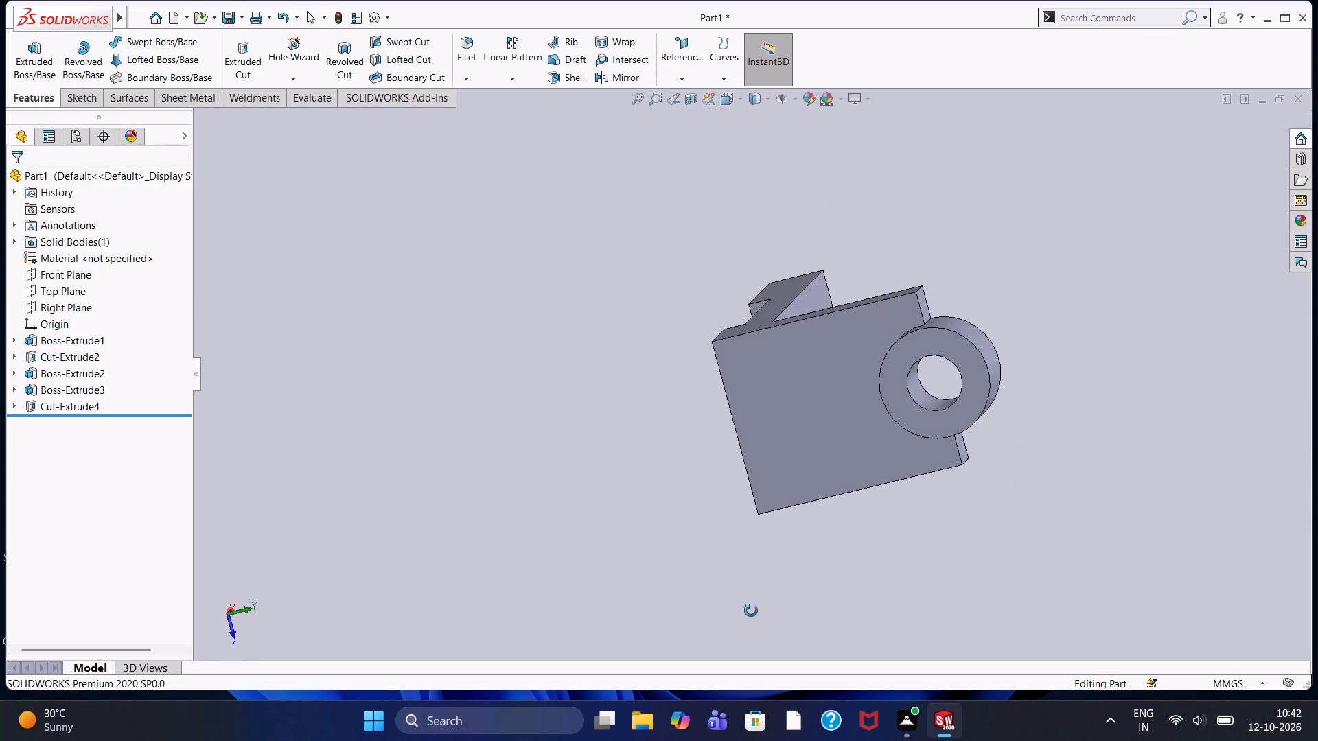
{"action": "middle_click_drag", "start_coordinate": [751, 611], "coordinate": [743, 562]}
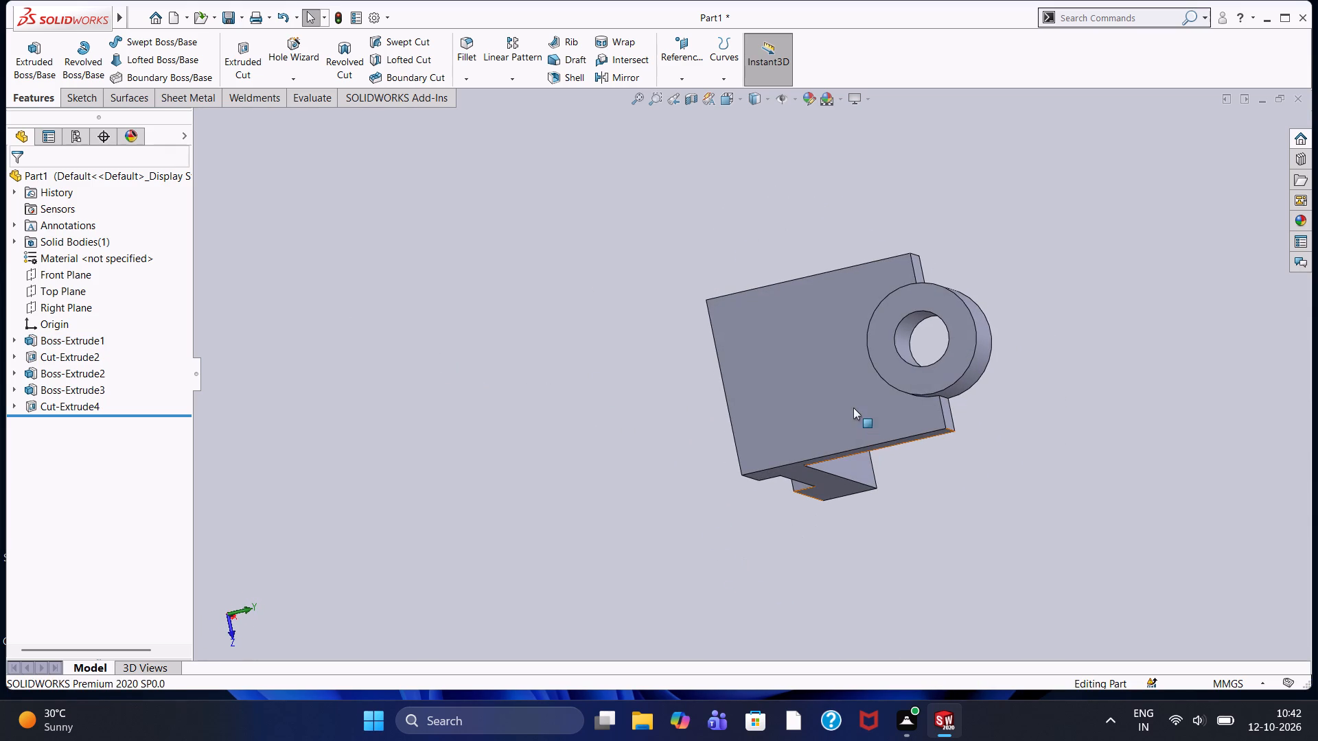
Select the upright wall's outer face and view the bracket in the standard Back and Left views.
{"action": "left_click", "coordinate": [795, 397]}
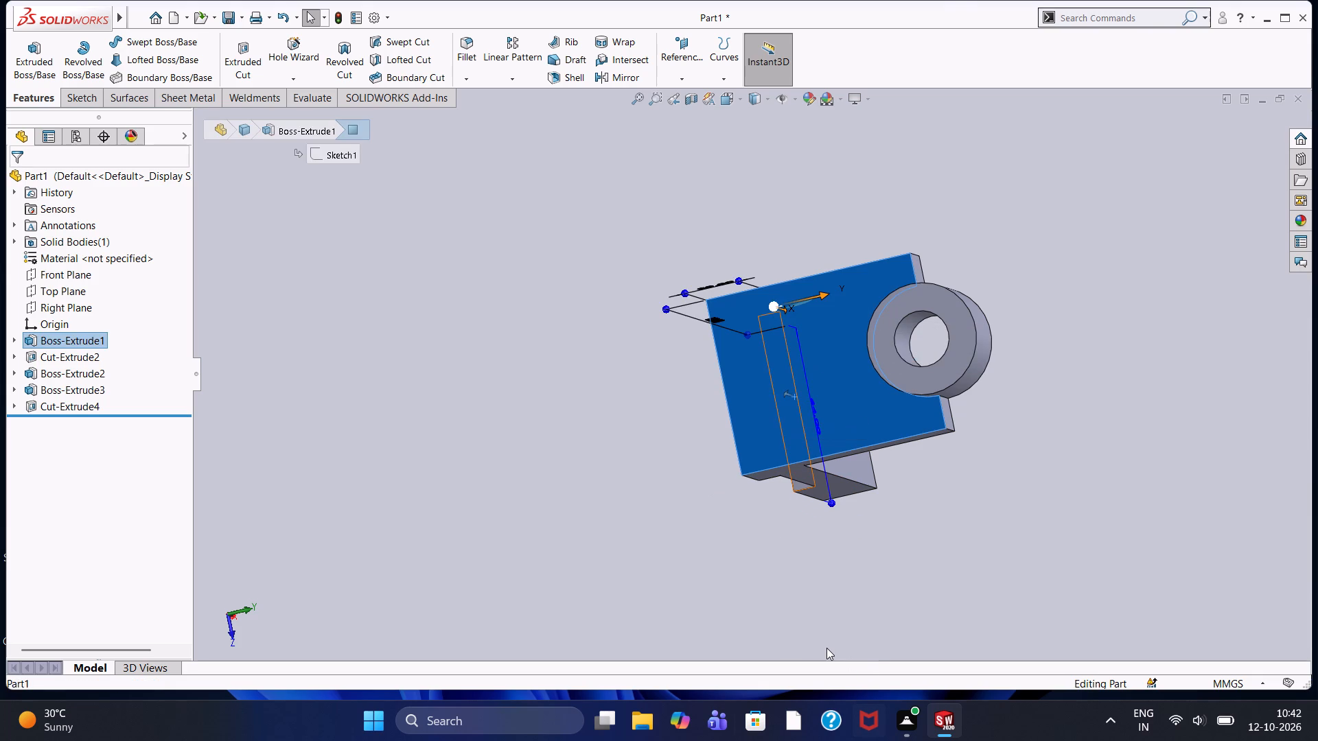
{"action": "key", "text": "ctrl+2"}
{"action": "key", "text": "ctrl+3"}
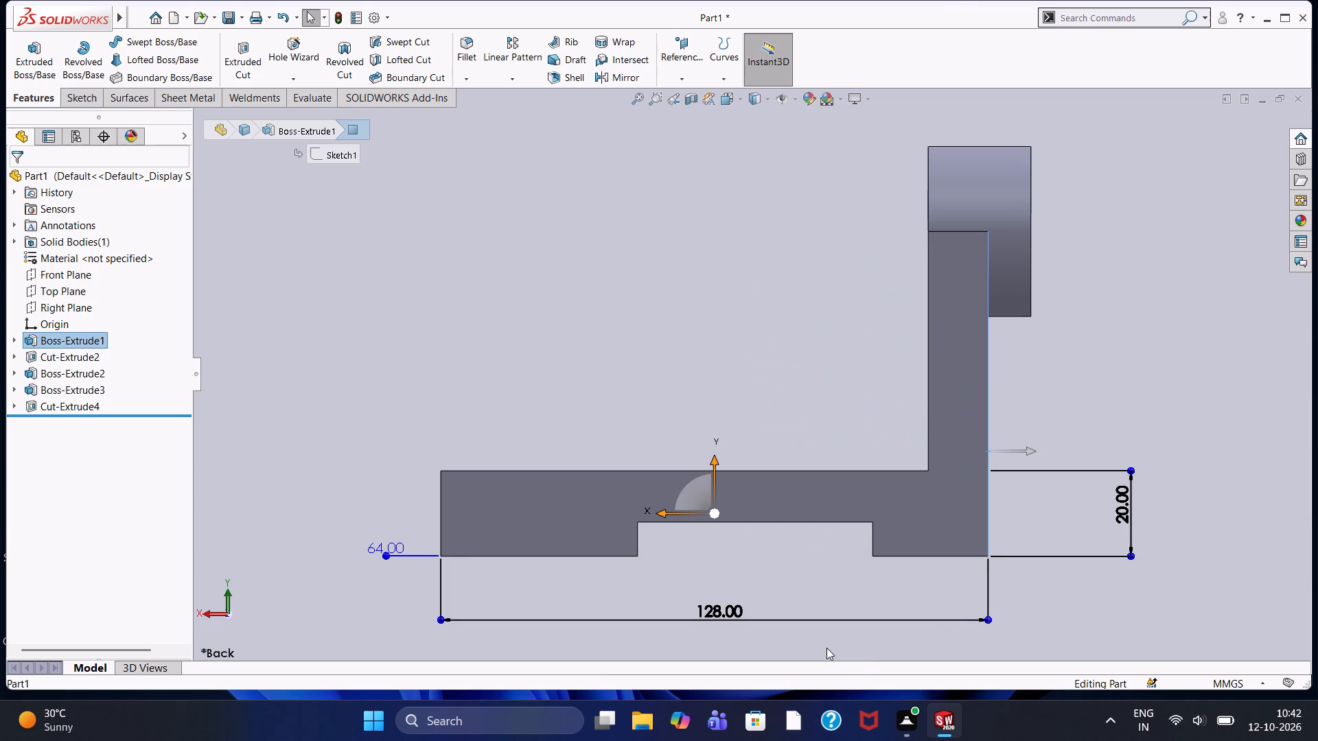
{"action": "left_click", "coordinate": [518, 374]}
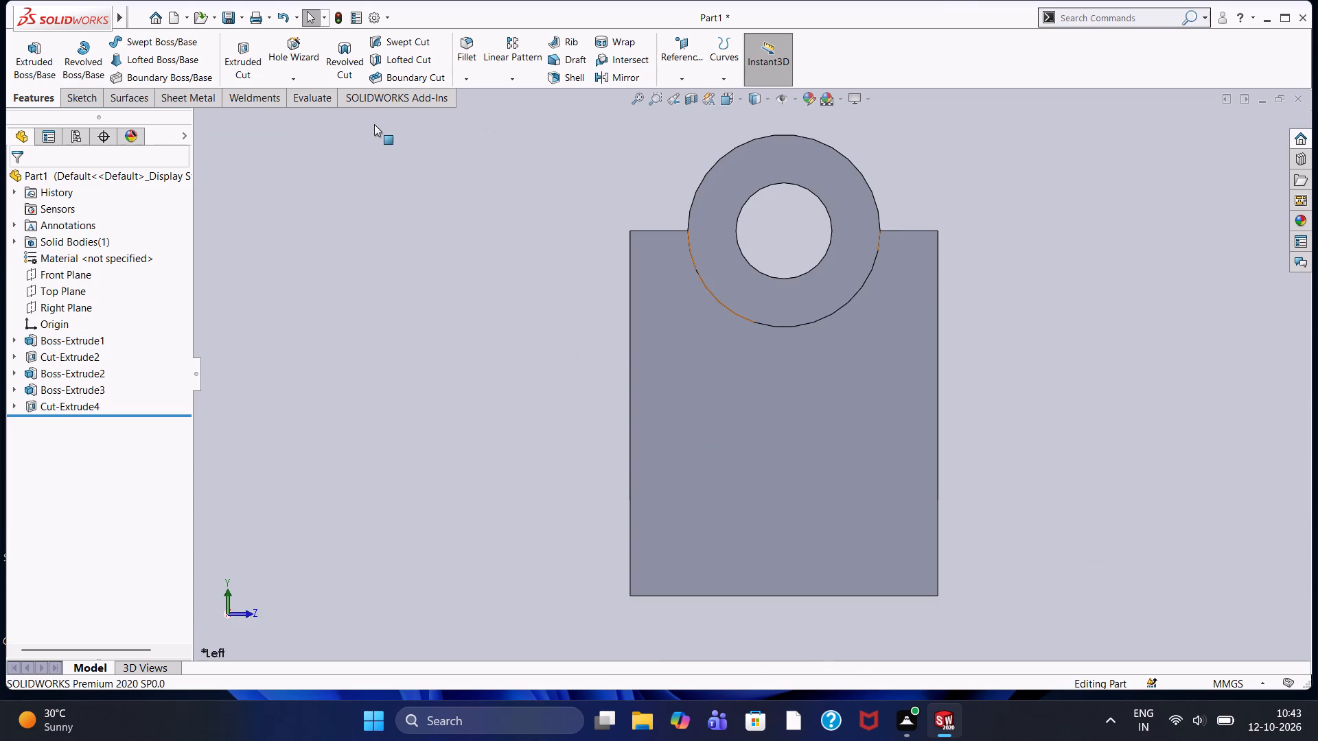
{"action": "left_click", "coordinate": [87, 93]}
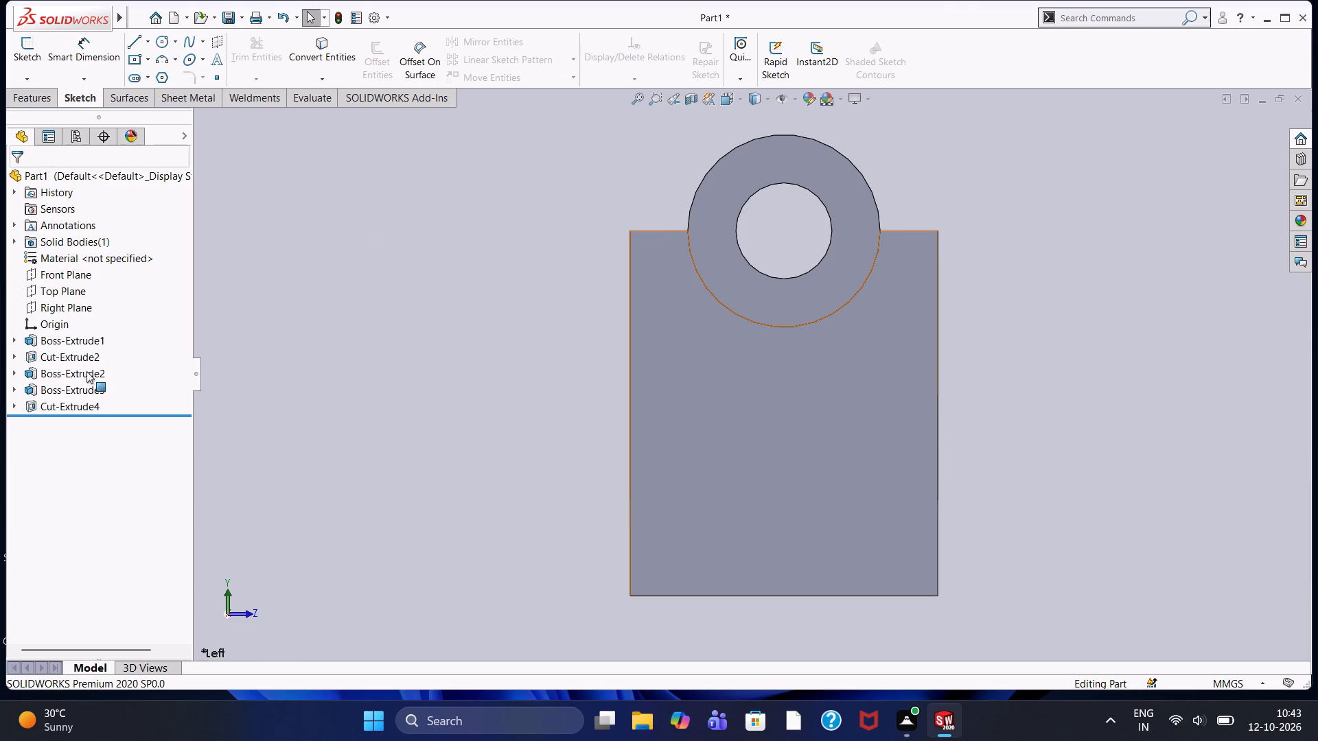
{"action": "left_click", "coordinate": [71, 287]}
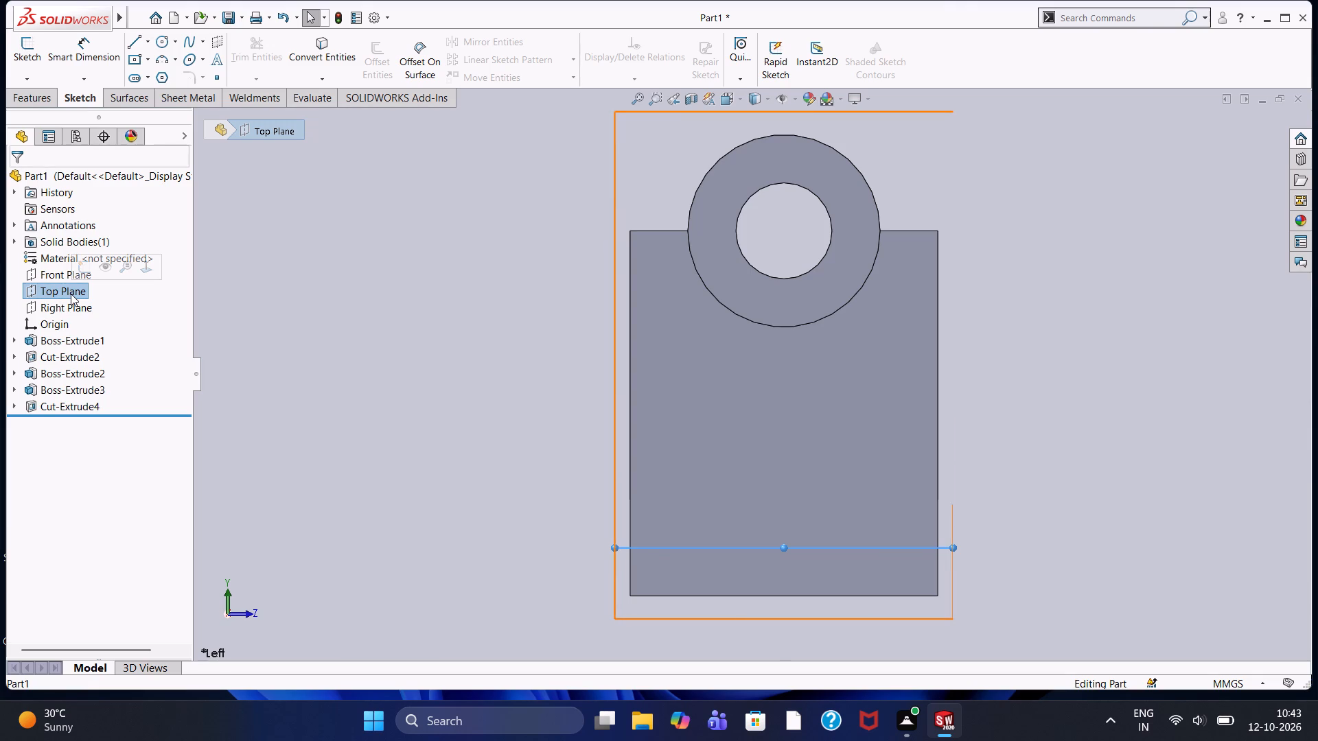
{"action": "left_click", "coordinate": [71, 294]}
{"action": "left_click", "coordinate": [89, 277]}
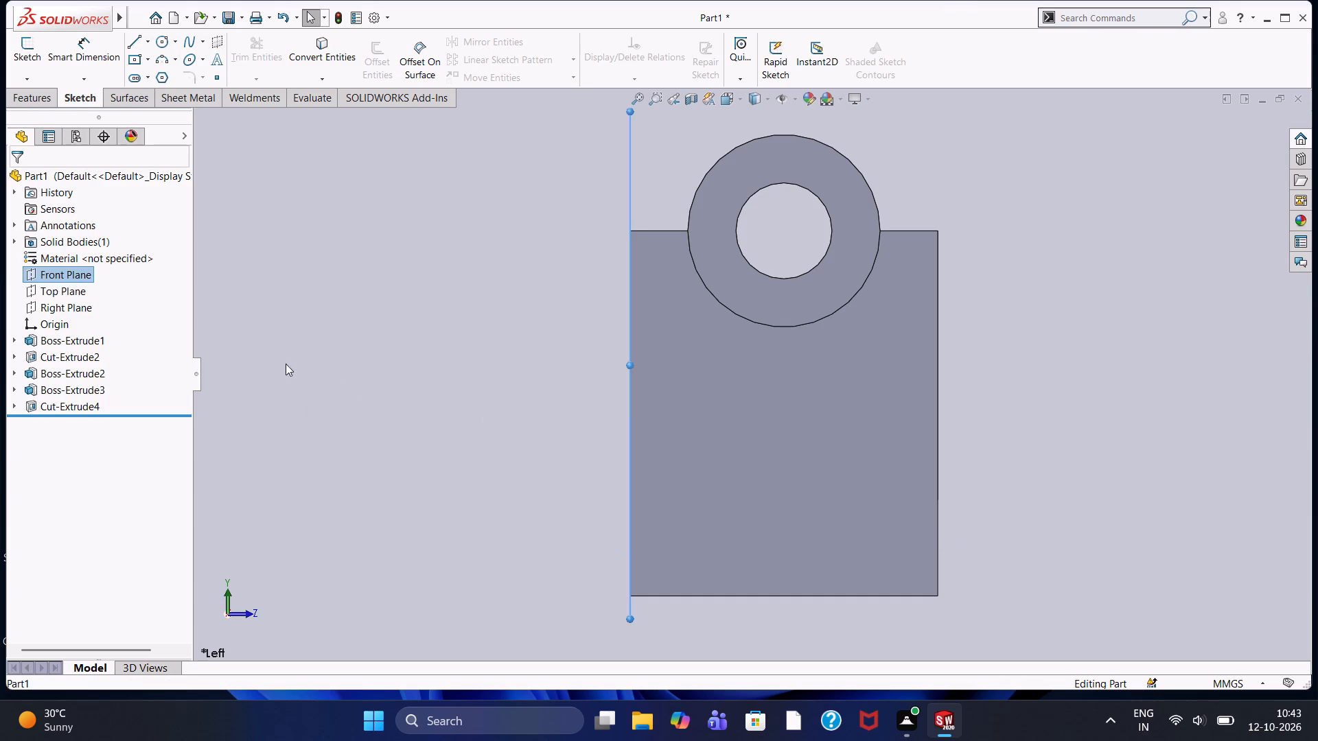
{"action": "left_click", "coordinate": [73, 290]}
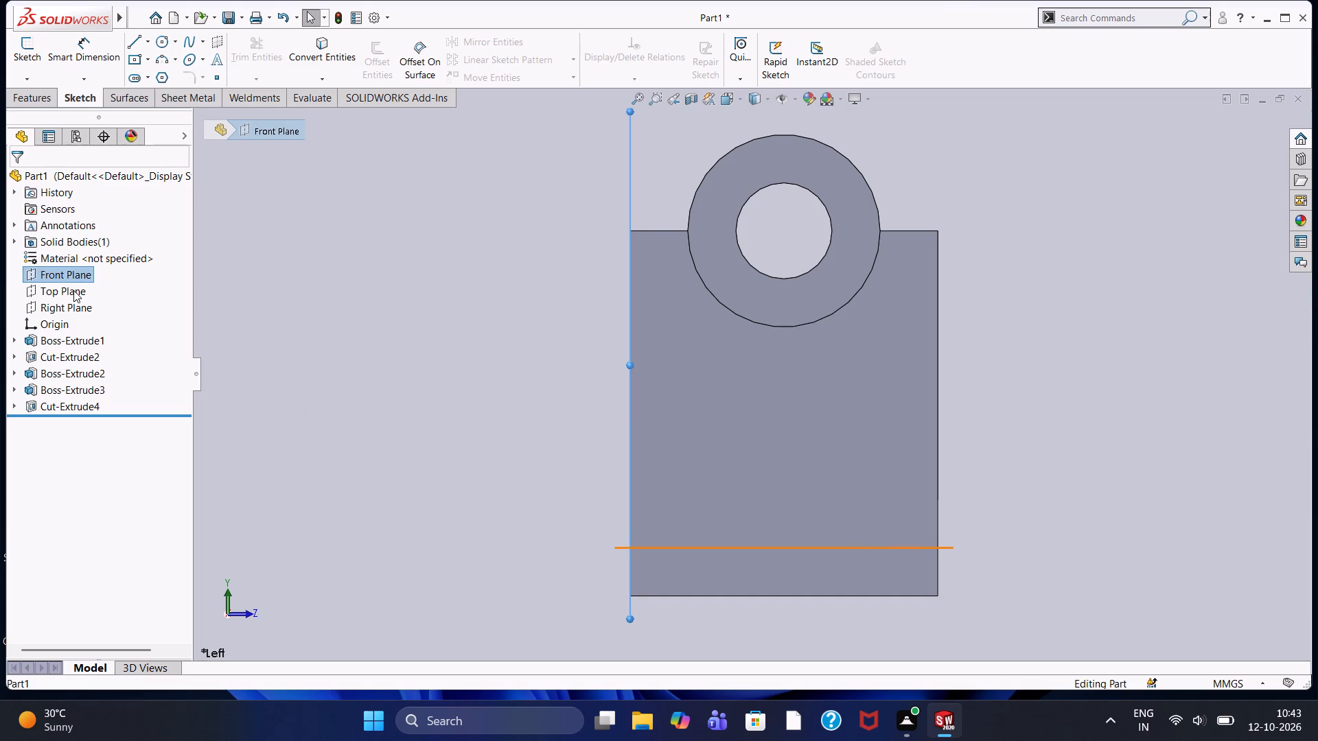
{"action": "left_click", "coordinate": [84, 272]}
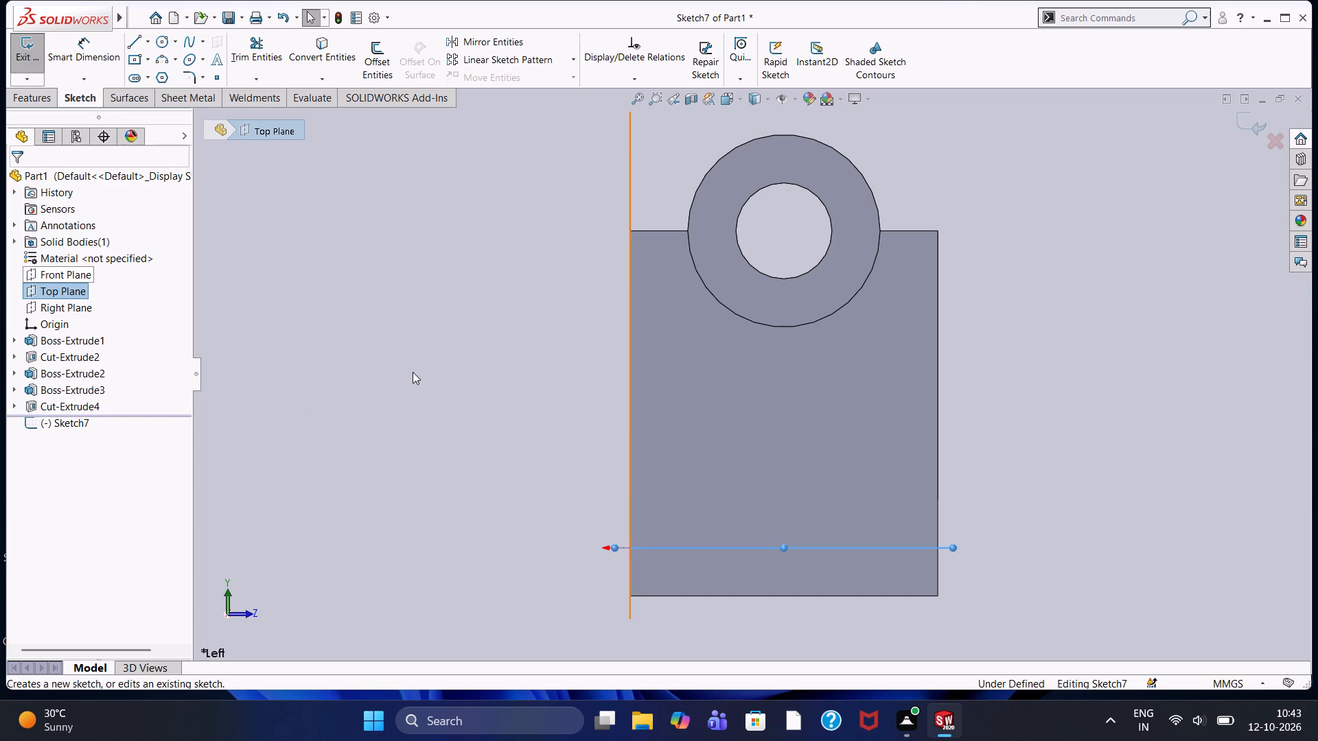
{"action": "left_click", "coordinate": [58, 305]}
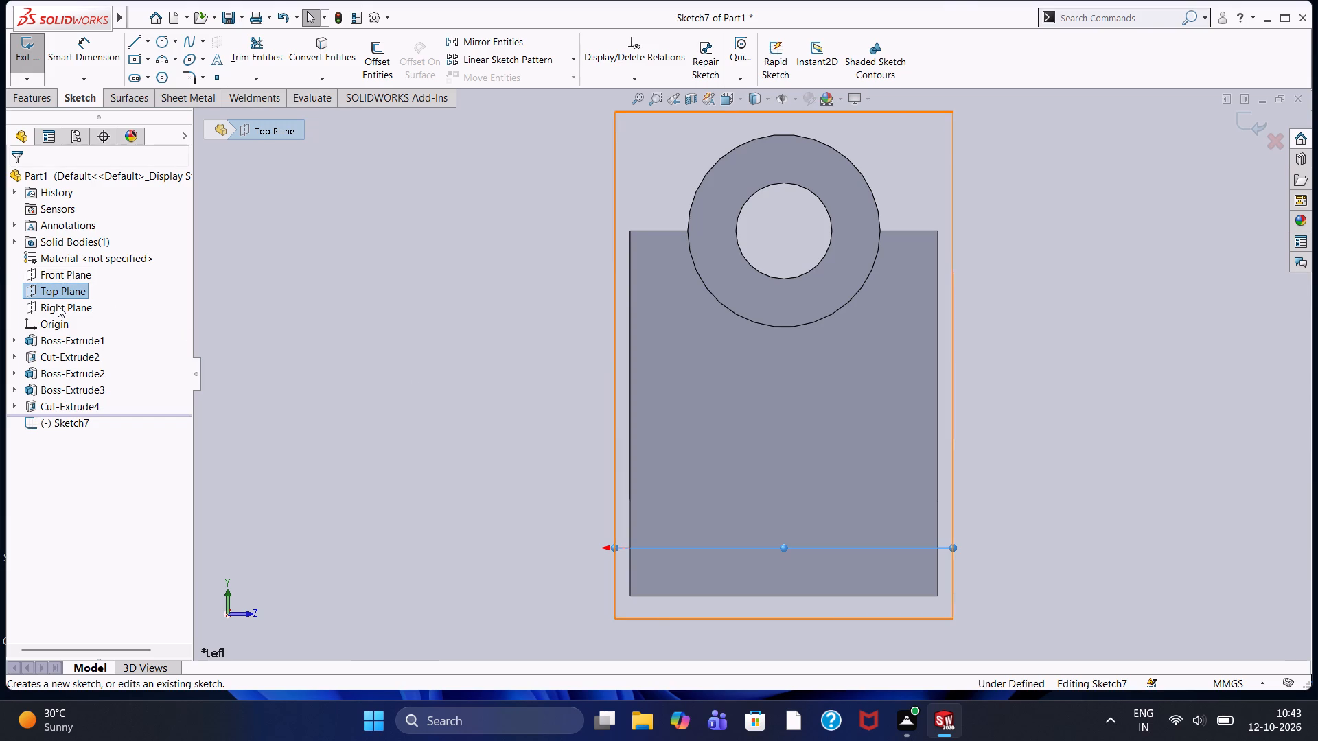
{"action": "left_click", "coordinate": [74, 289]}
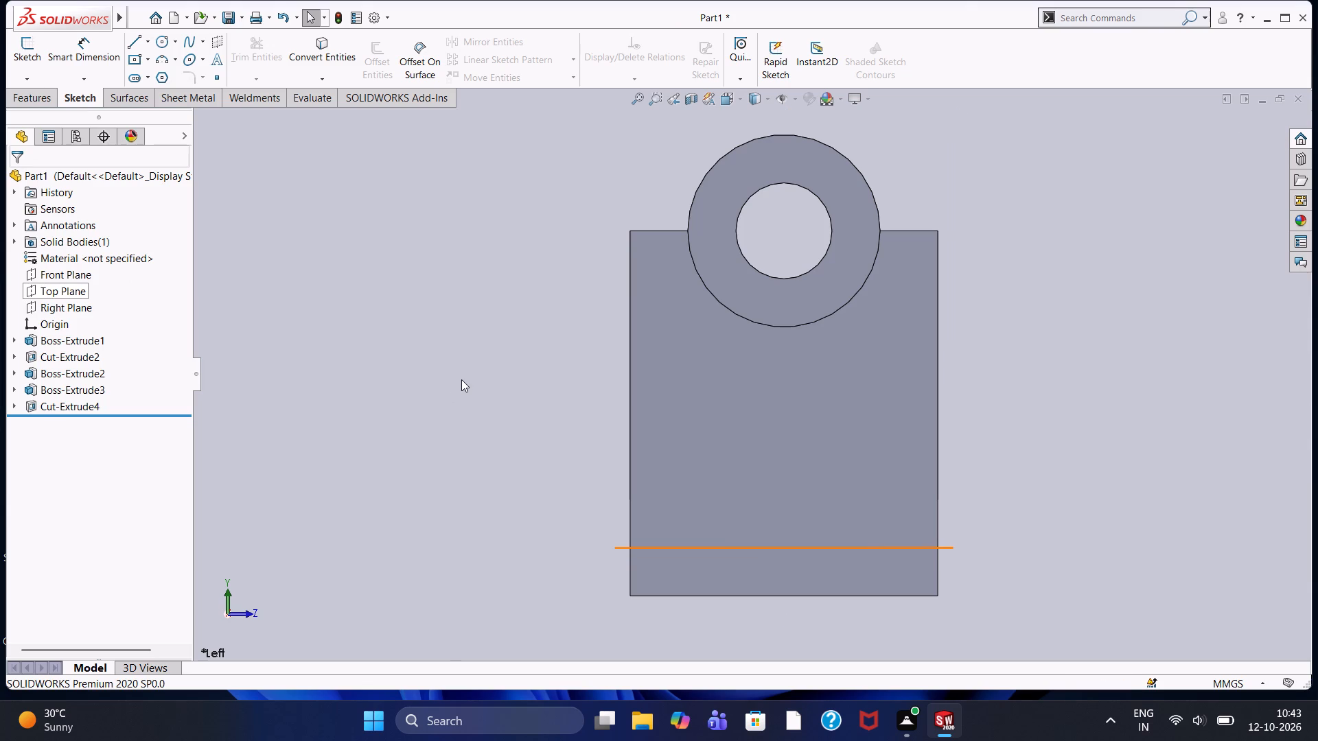
On the Right Plane, sketch a closed trapezoid joining the wall's two bottom corners to the ring boss's outer side points, with a 64 mm base.
{"action": "left_click", "coordinate": [78, 306]}
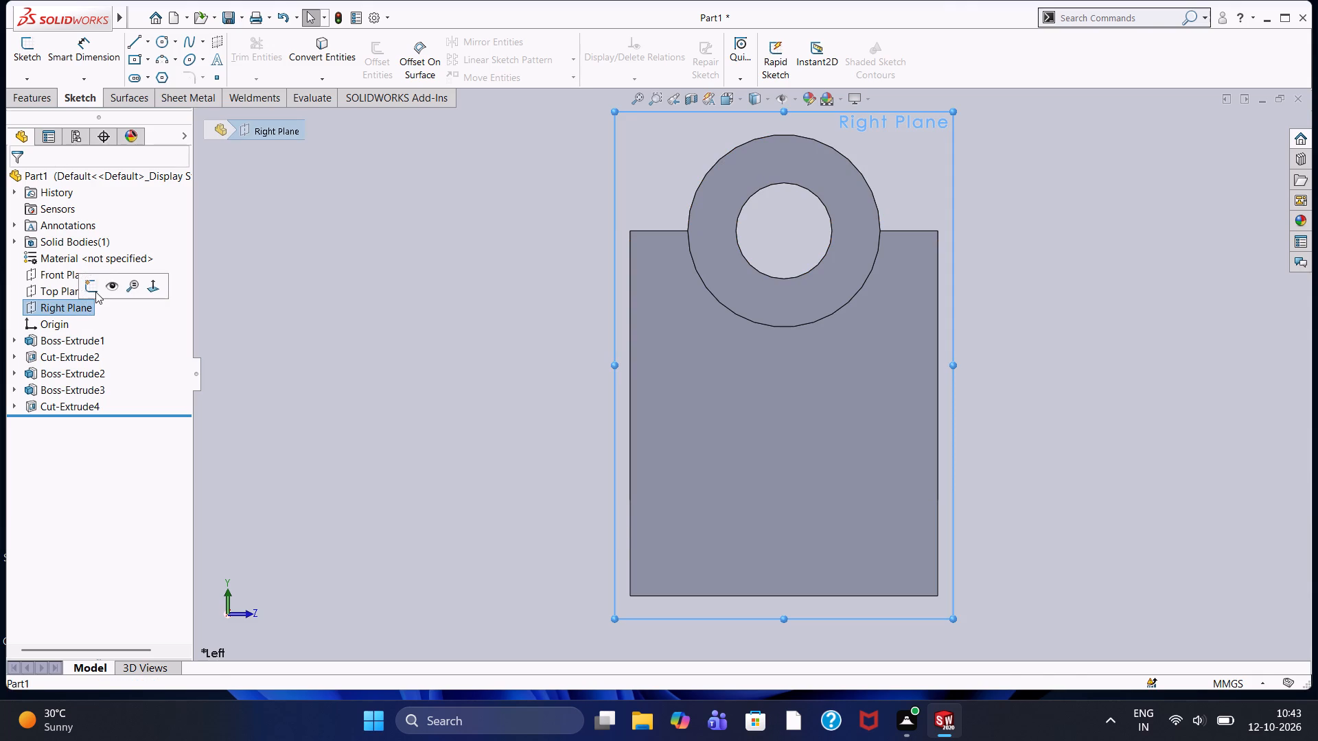
{"action": "left_click", "coordinate": [95, 292]}
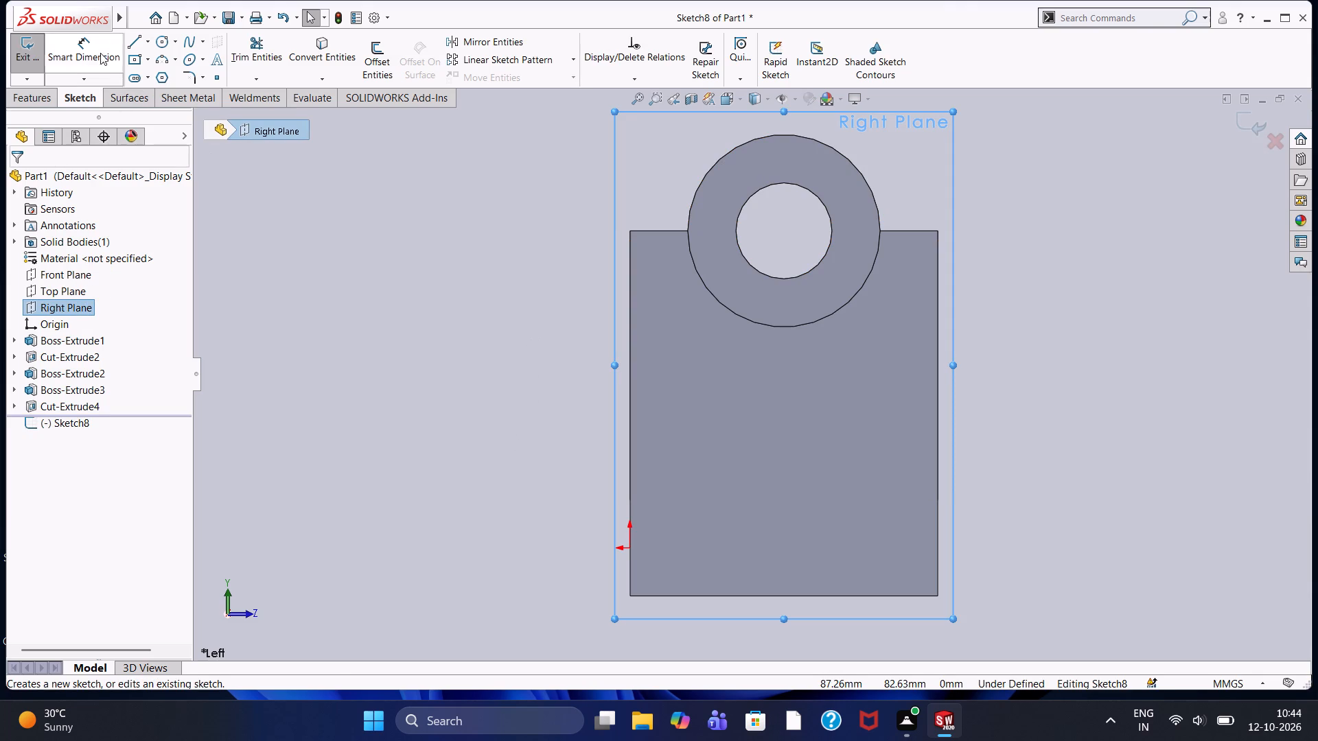
{"action": "left_click", "coordinate": [135, 40]}
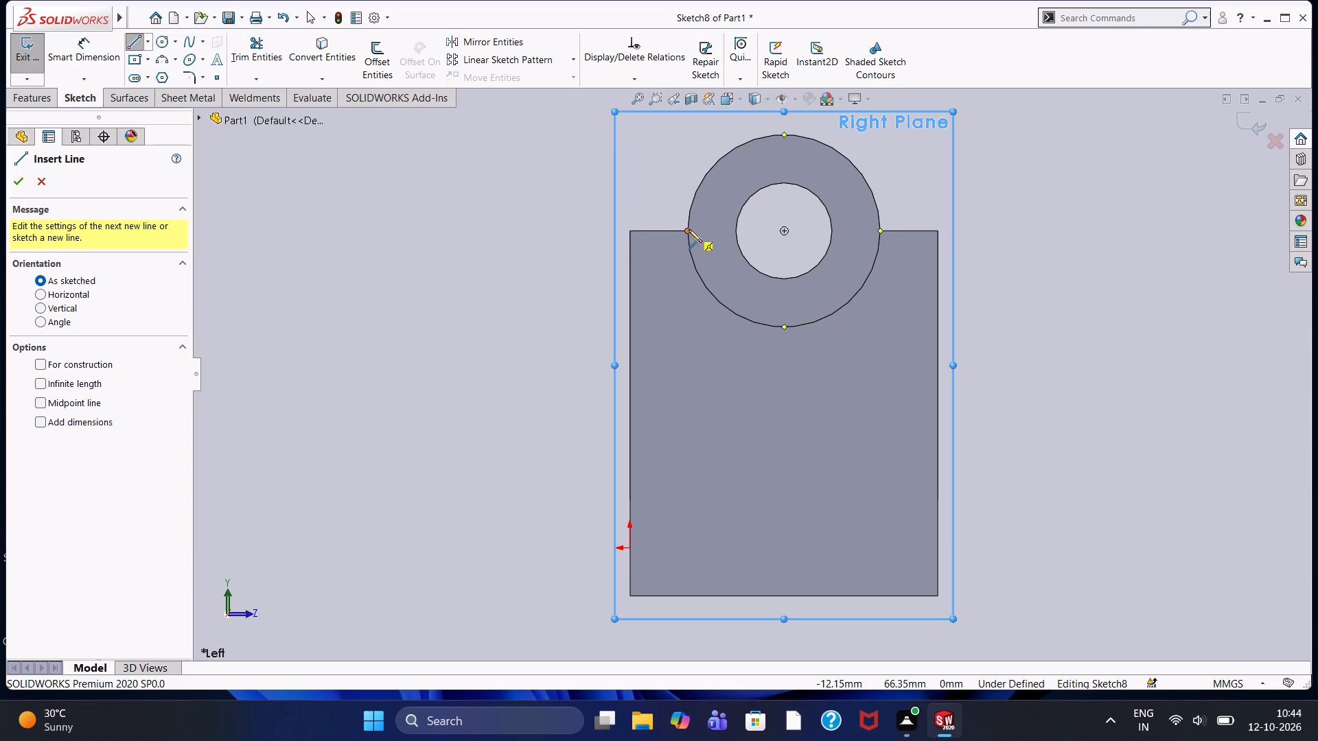
{"action": "left_click", "coordinate": [630, 598]}
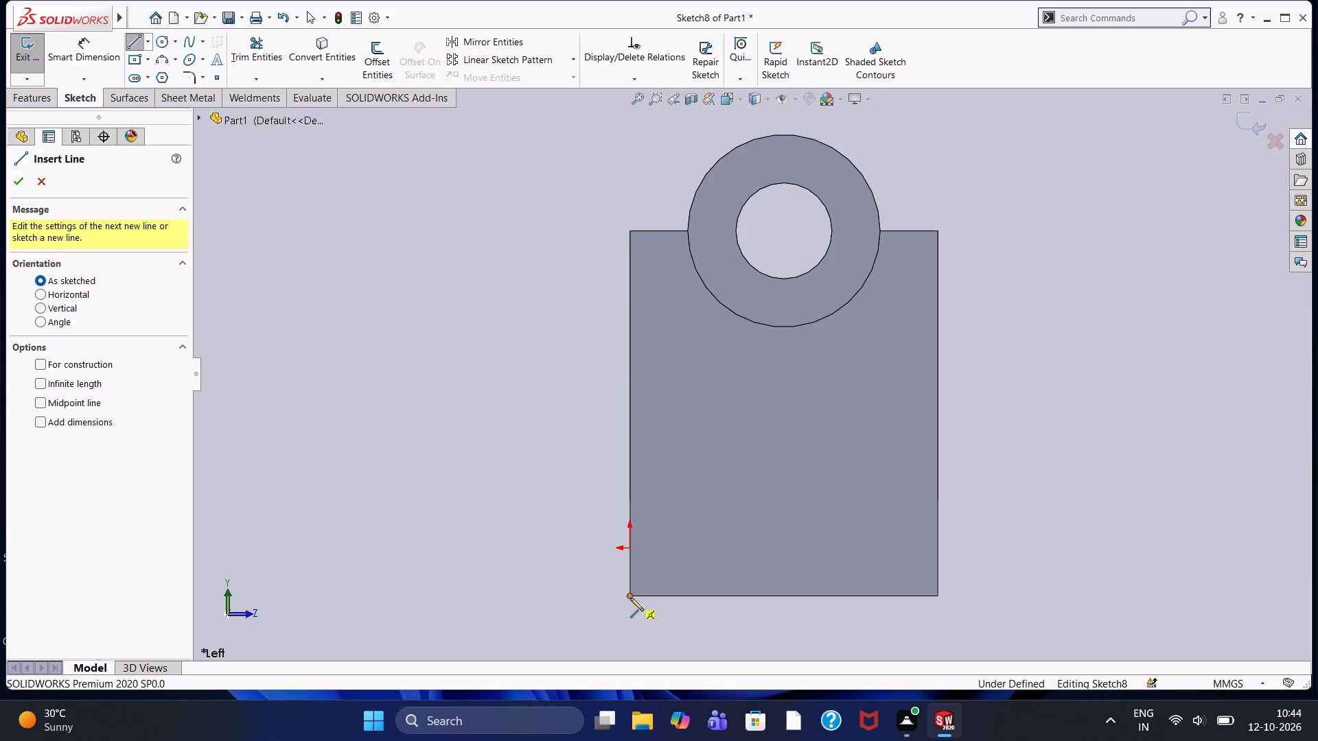
{"action": "left_click", "coordinate": [690, 230]}
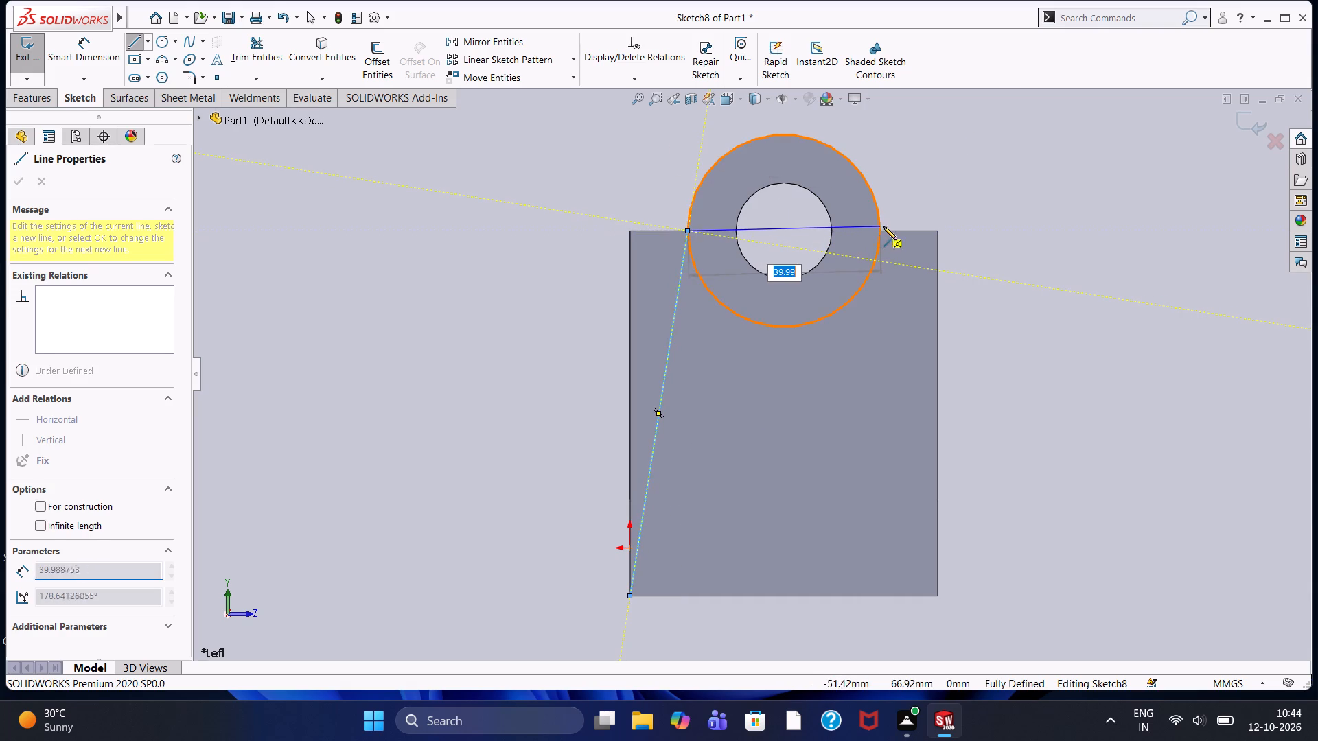
{"action": "left_click", "coordinate": [880, 229]}
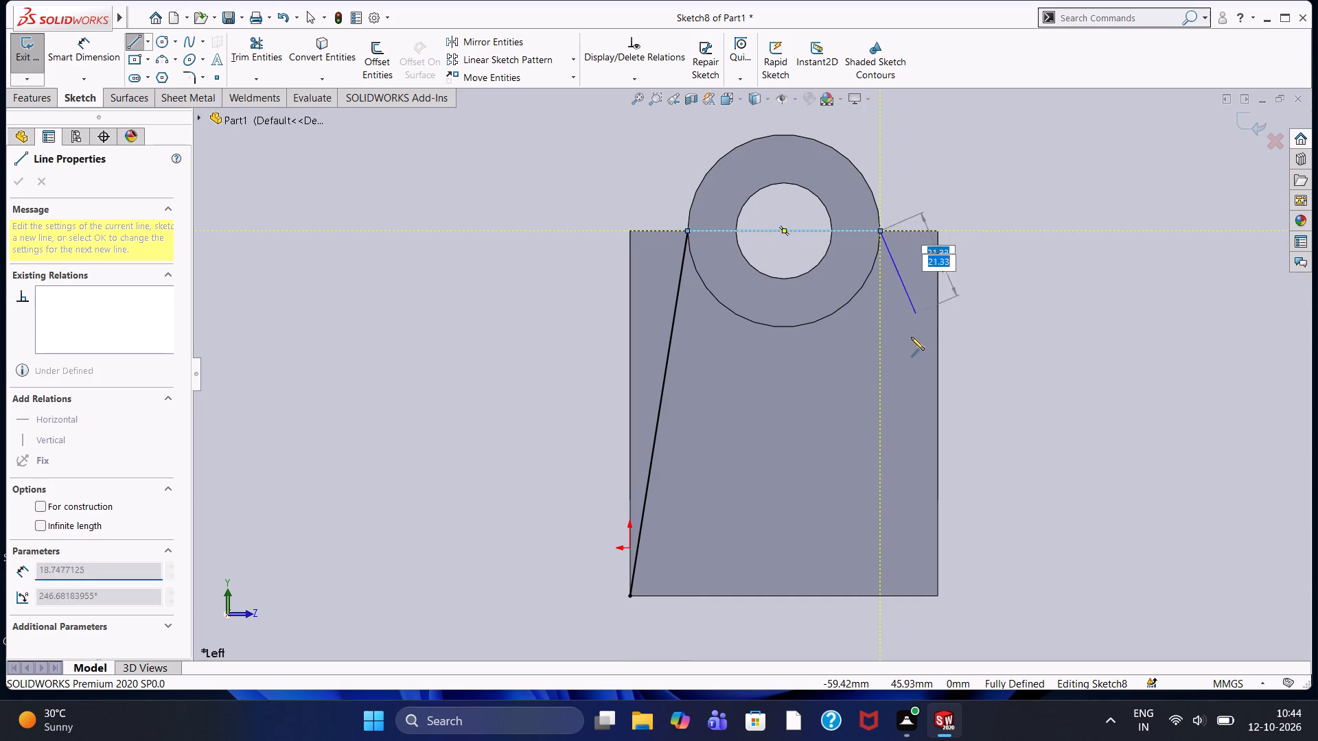
{"action": "left_click", "coordinate": [940, 595]}
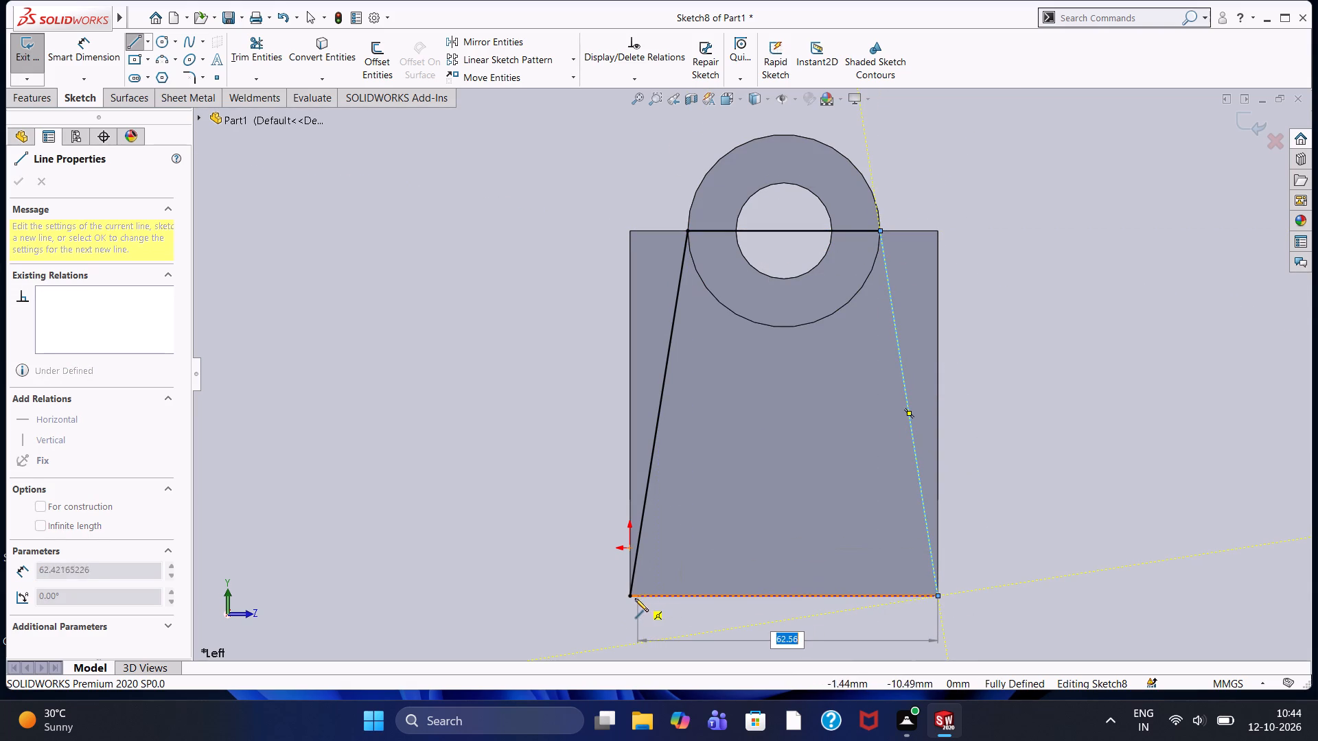
{"action": "left_click", "coordinate": [629, 598]}
{"action": "right_click", "coordinate": [459, 359]}
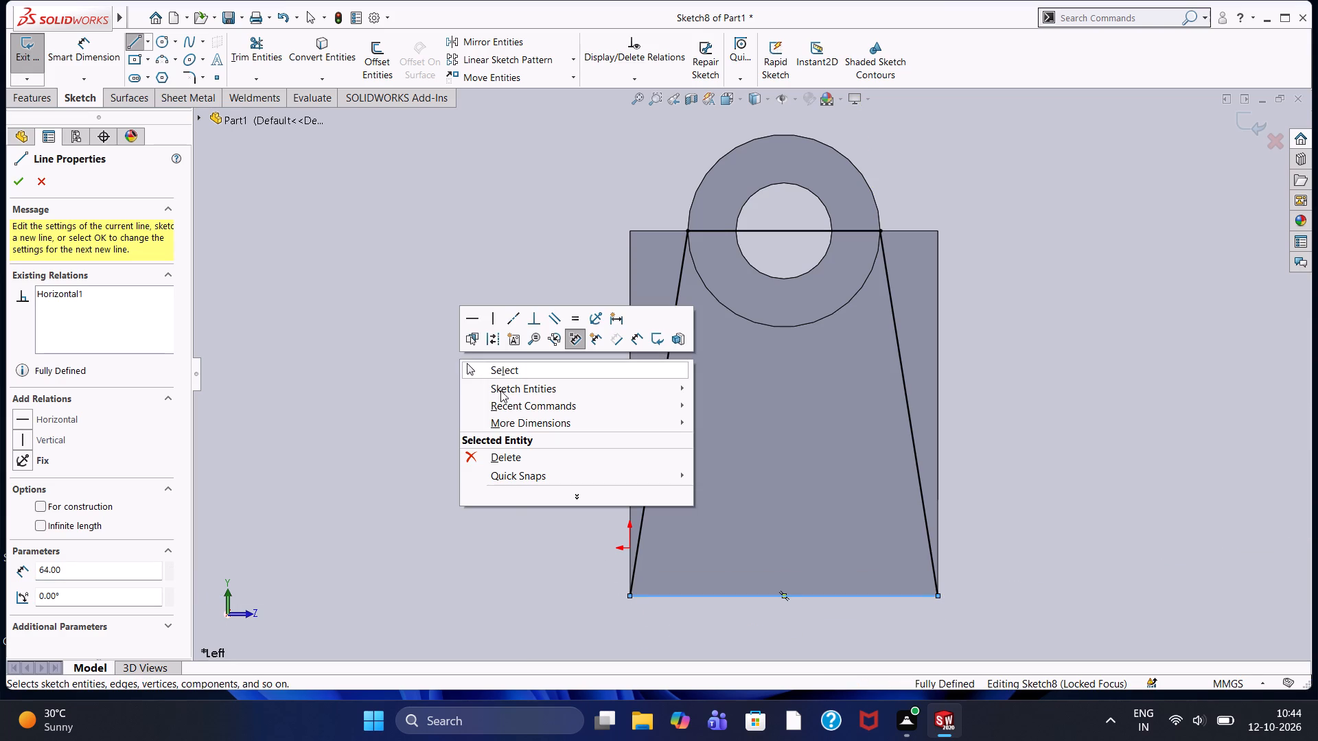
{"action": "left_click", "coordinate": [522, 370]}
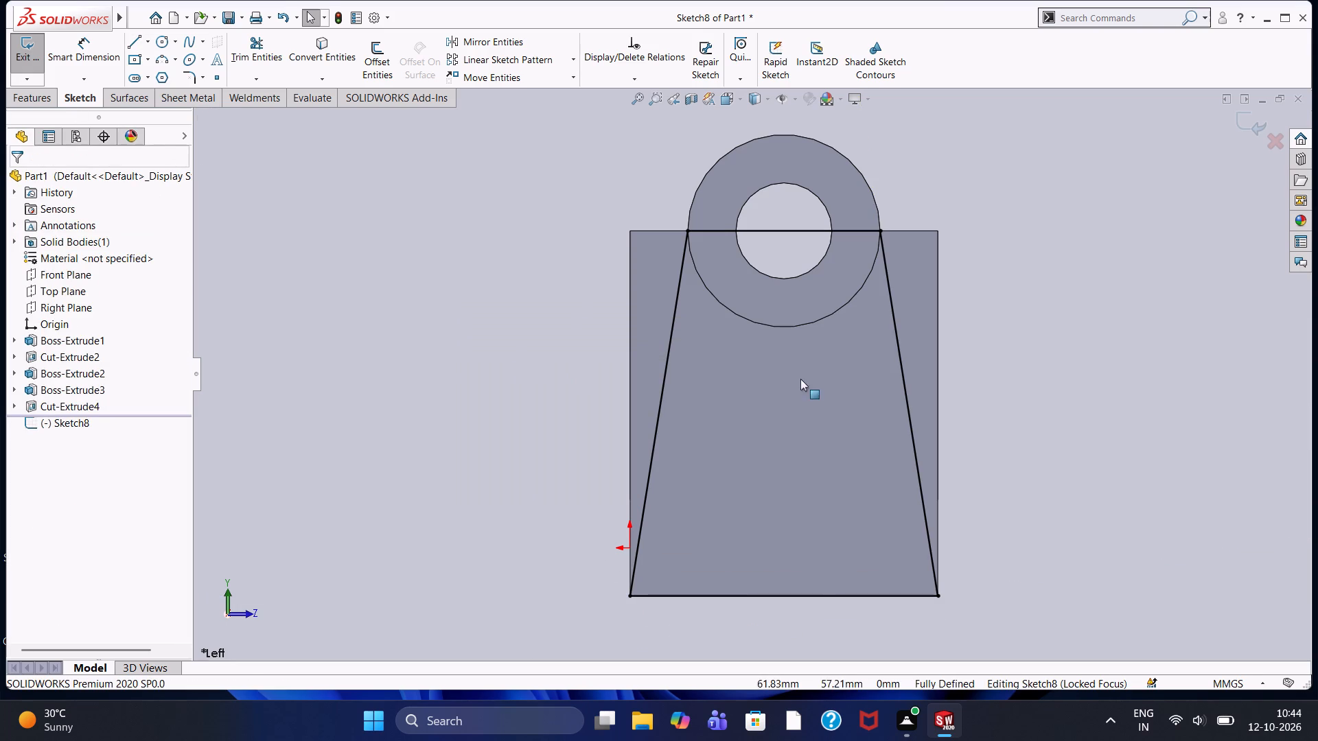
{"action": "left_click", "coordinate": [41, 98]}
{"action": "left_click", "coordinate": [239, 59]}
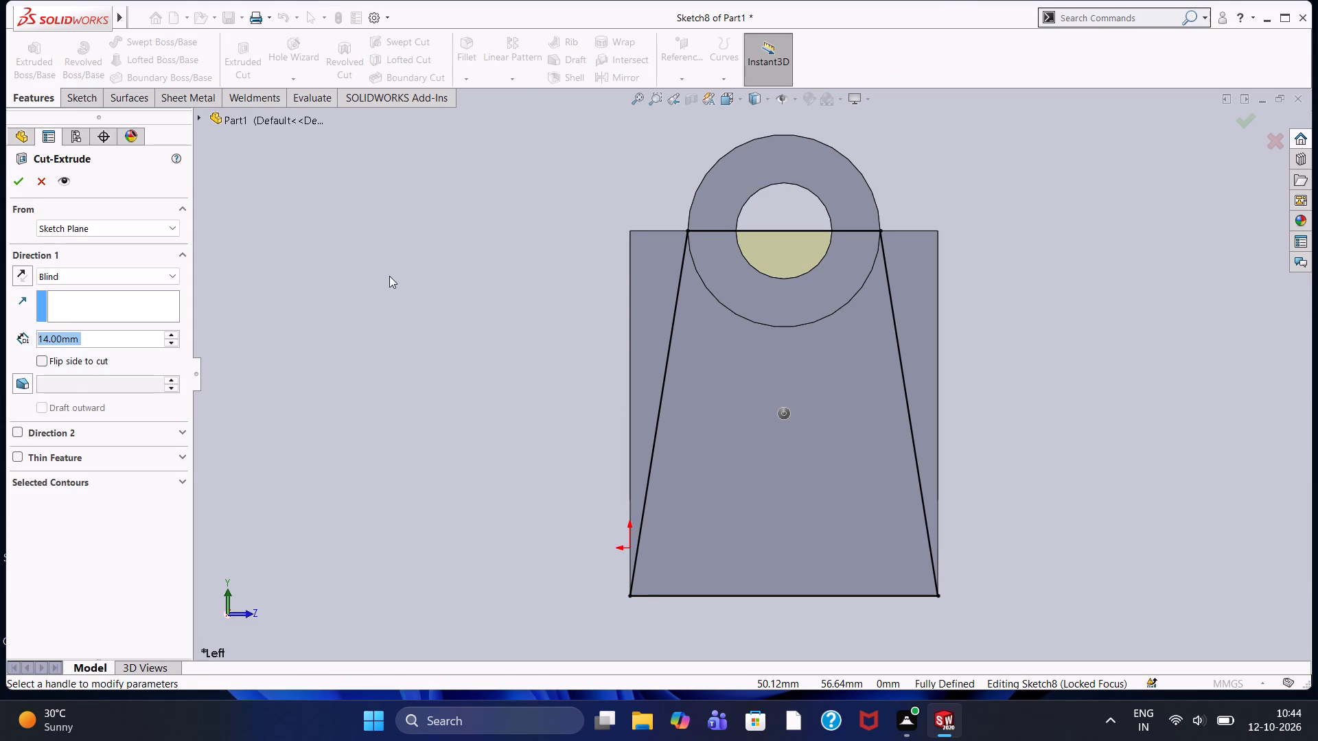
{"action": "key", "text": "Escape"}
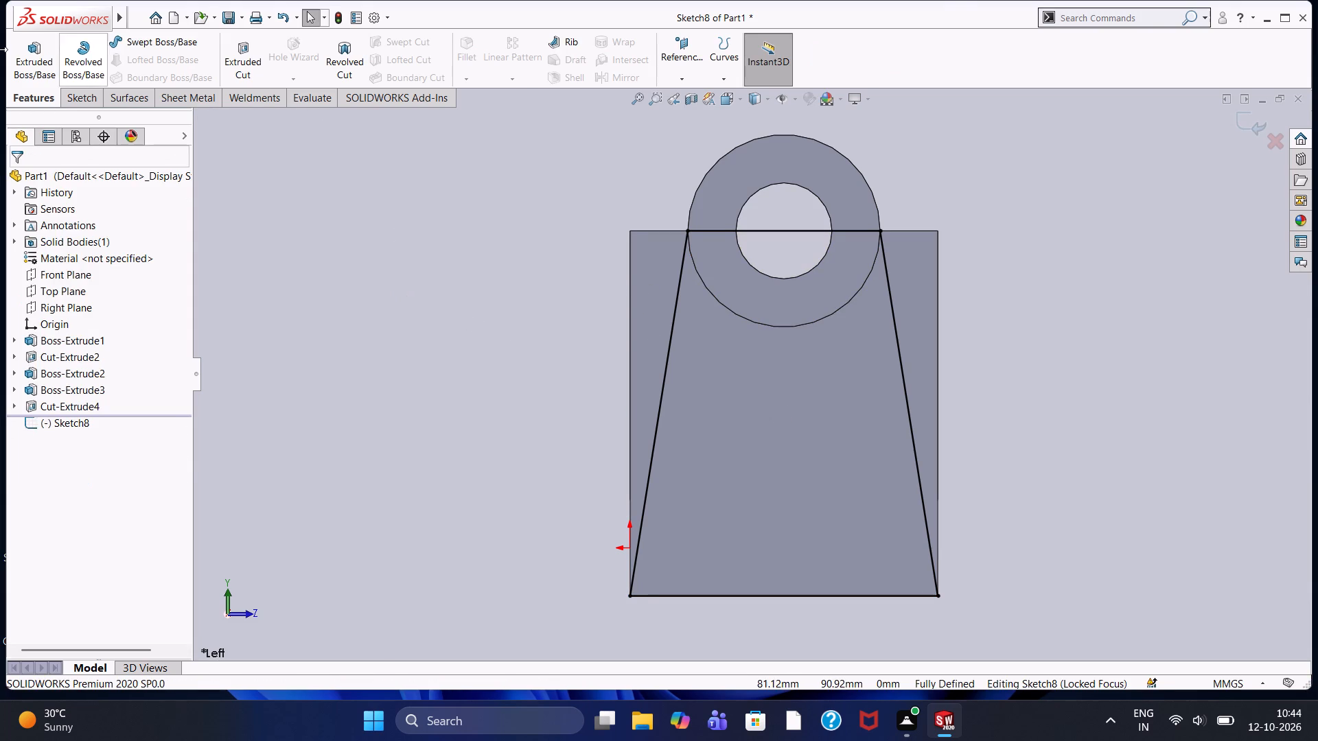
Close a triangle on the trapezoid's origin side with a vertical line along the wall edge and a 12 mm horizontal line to the ring.
{"action": "left_click", "coordinate": [81, 97]}
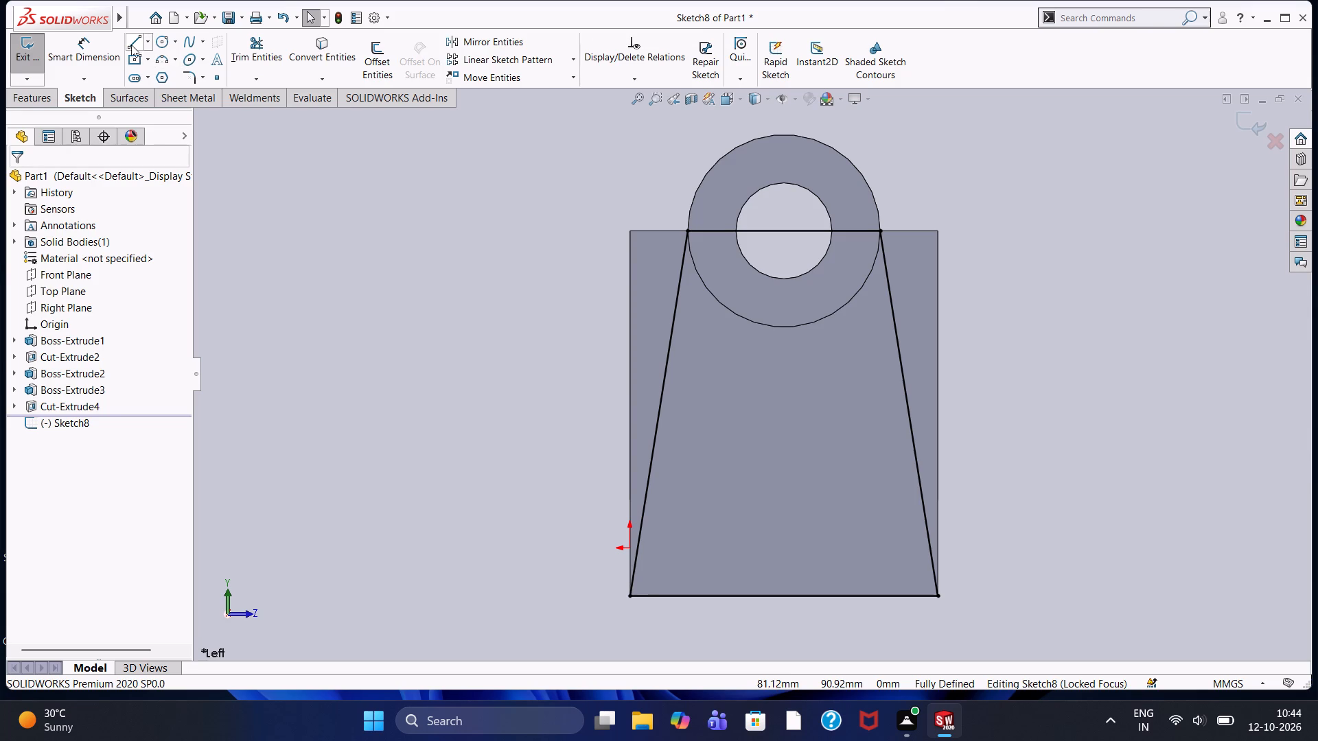
{"action": "left_click", "coordinate": [129, 45]}
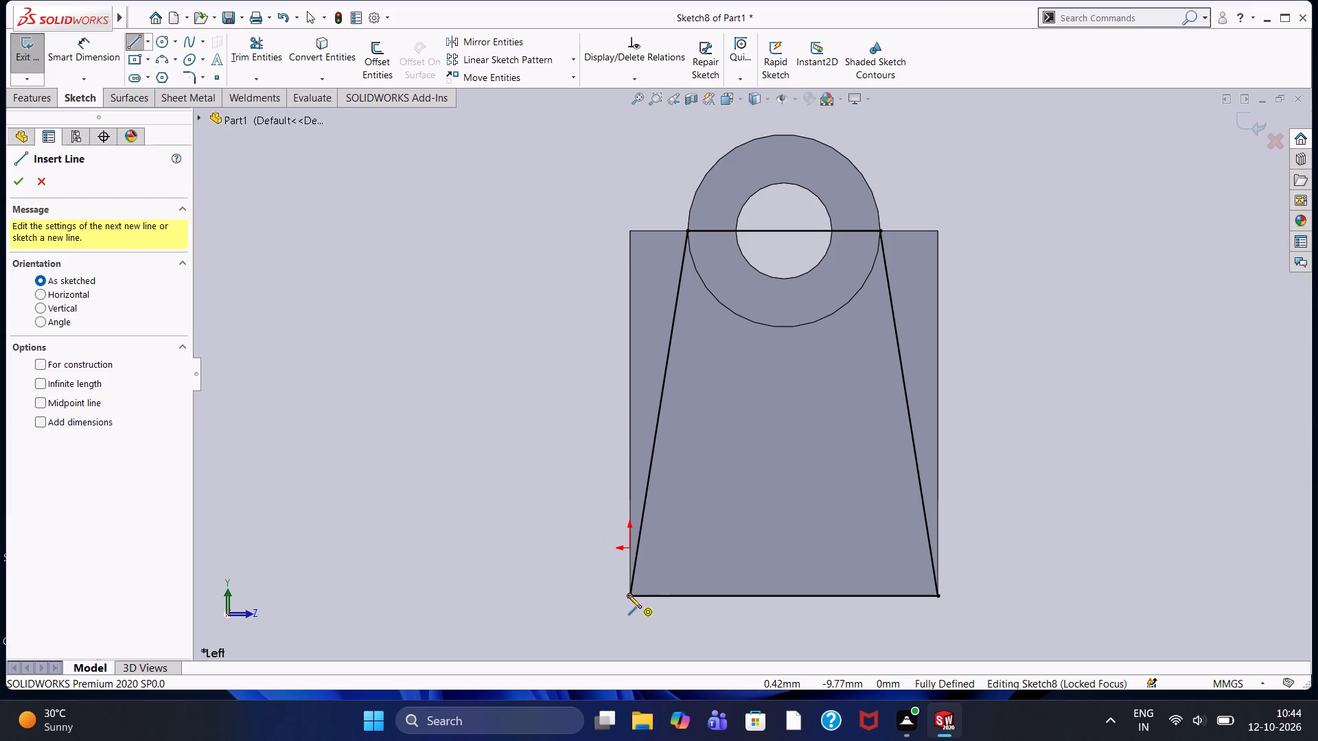
{"action": "left_click", "coordinate": [628, 597]}
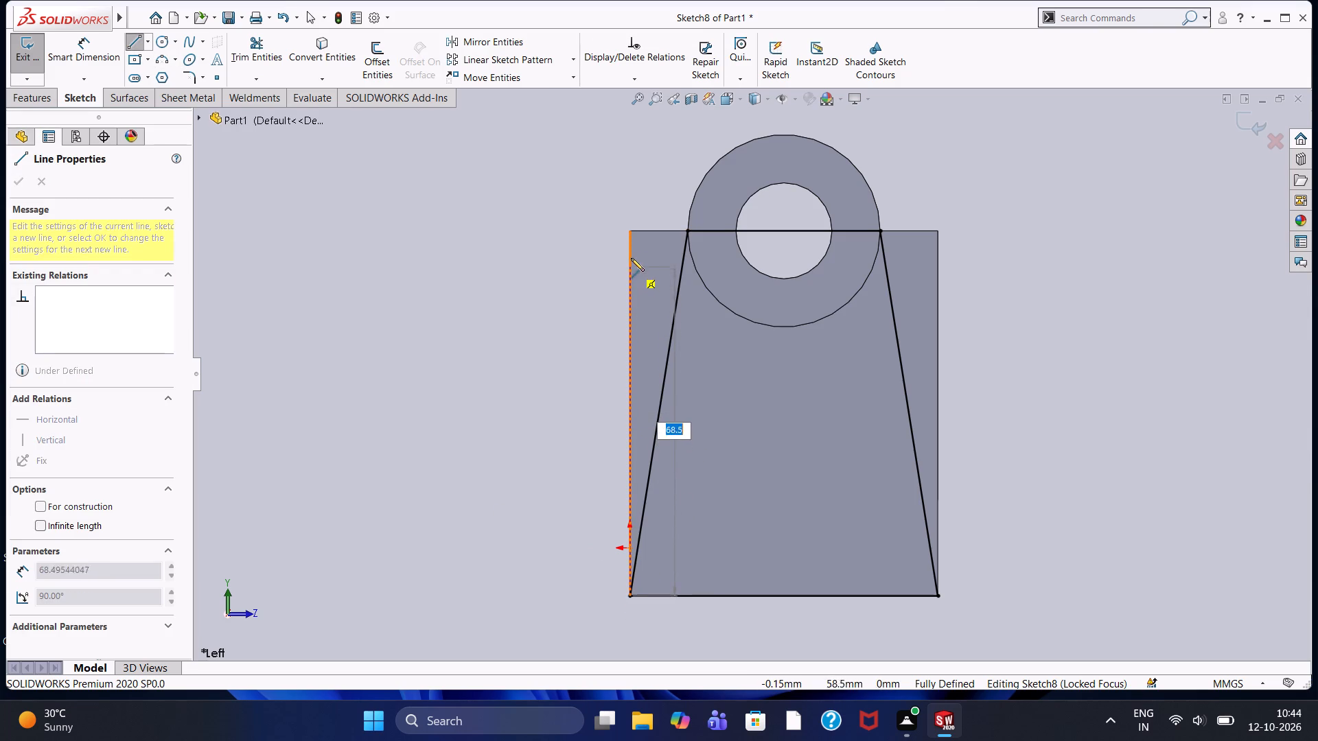
{"action": "left_click", "coordinate": [631, 231]}
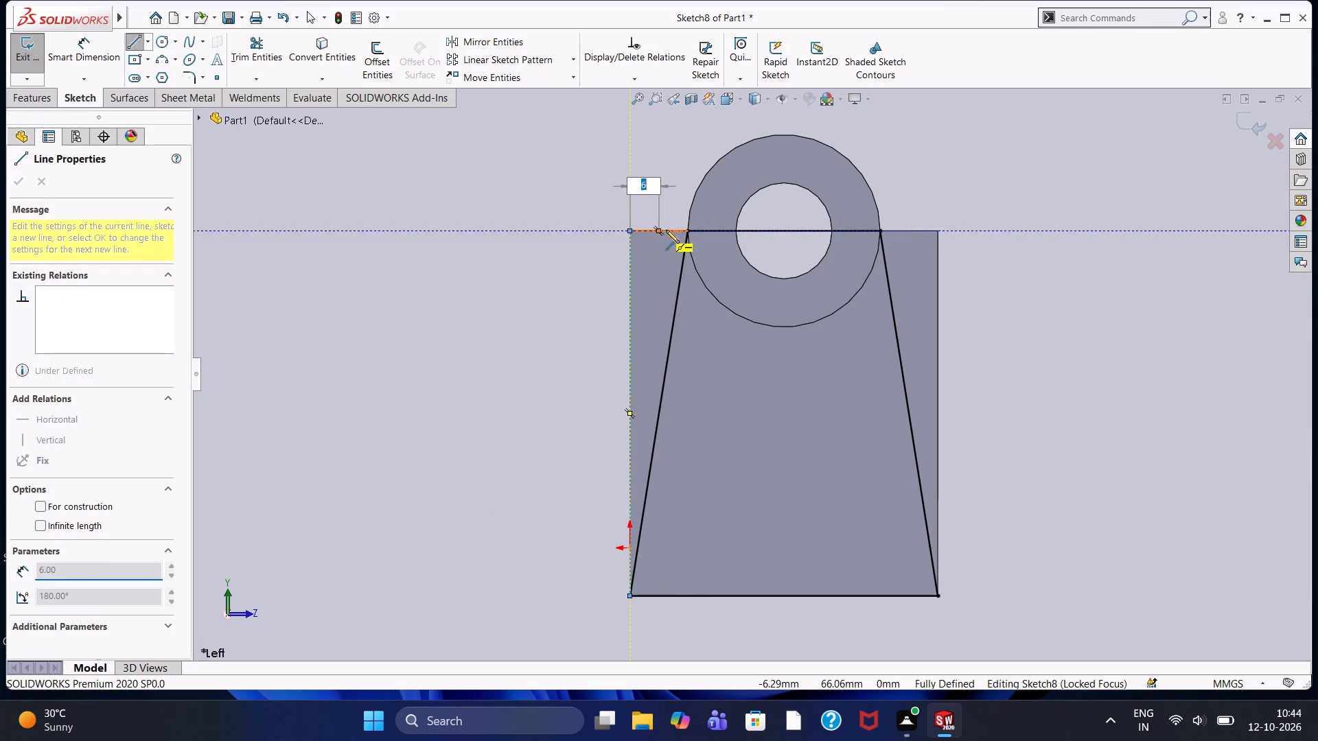
{"action": "left_click", "coordinate": [687, 233]}
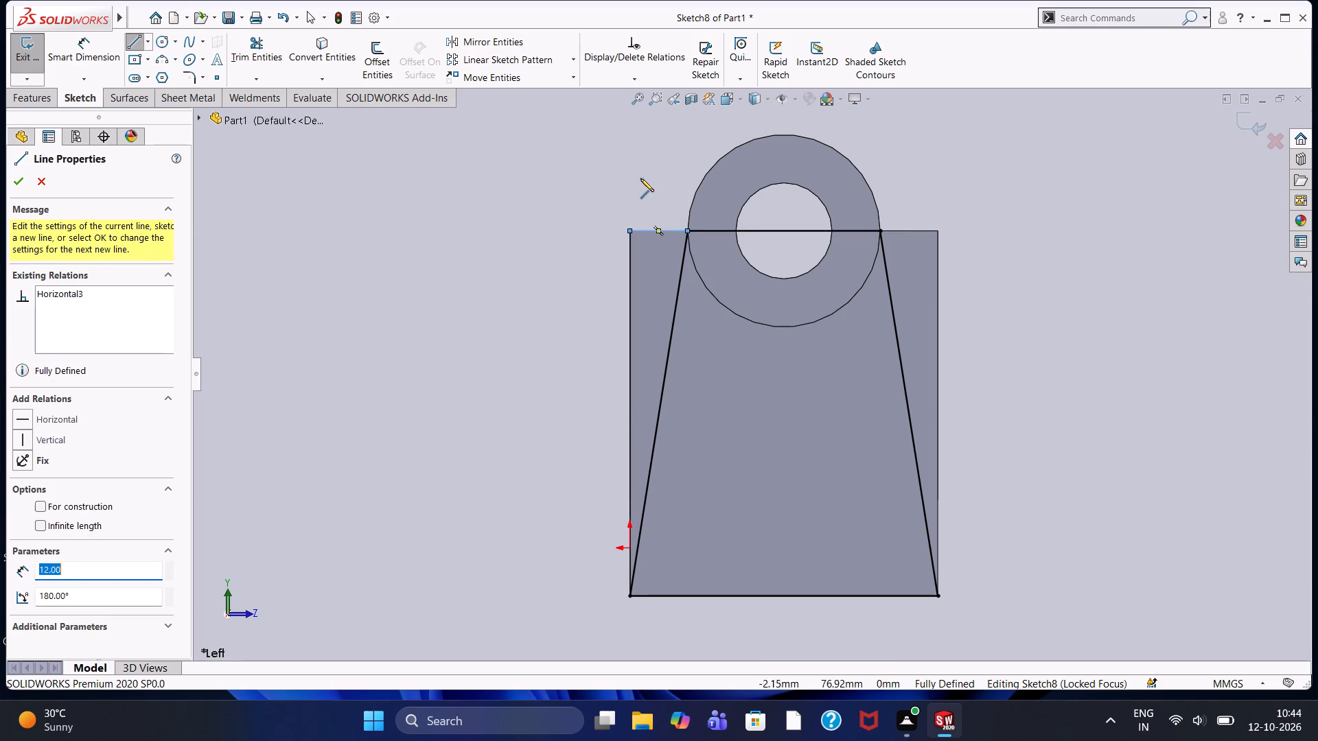
{"action": "right_click", "coordinate": [640, 178]}
{"action": "left_click", "coordinate": [651, 186]}
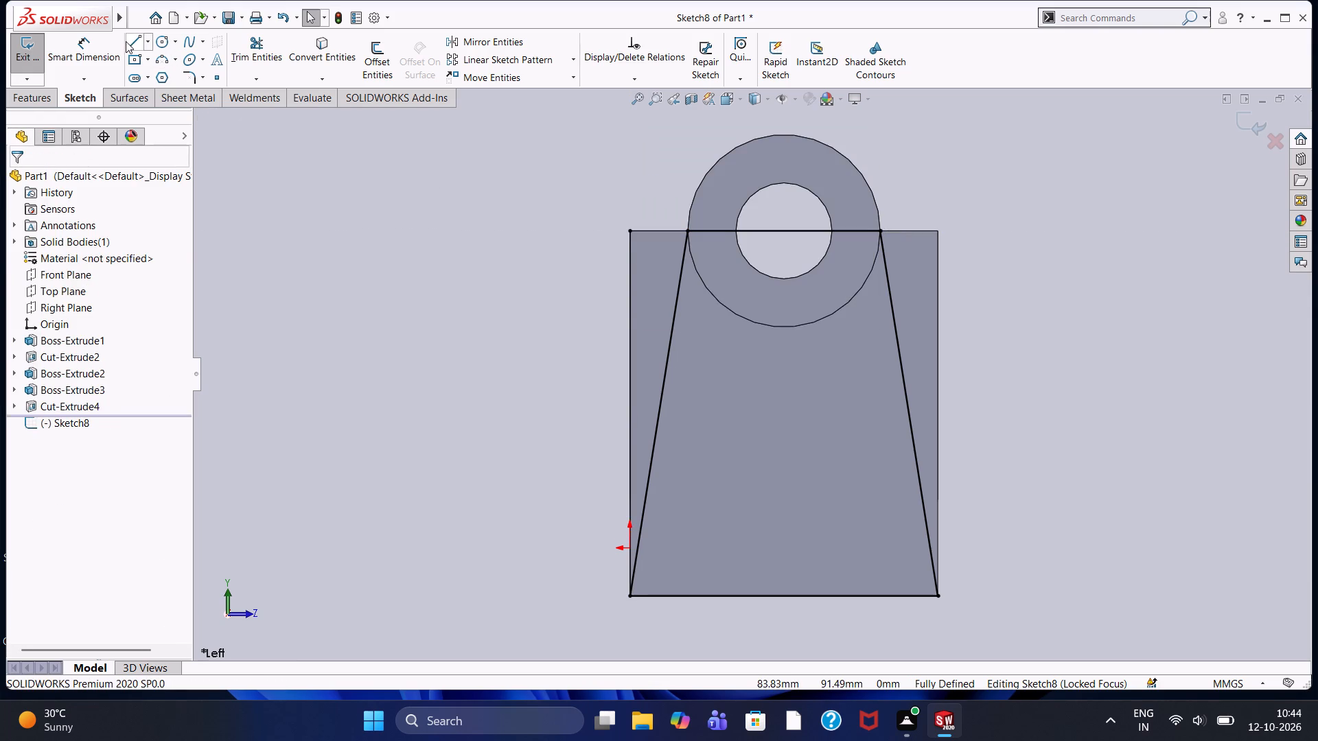
Close the matching triangle on the opposite side with a 12 mm horizontal line from the ring and a 76 mm vertical line.
{"action": "left_click", "coordinate": [126, 41]}
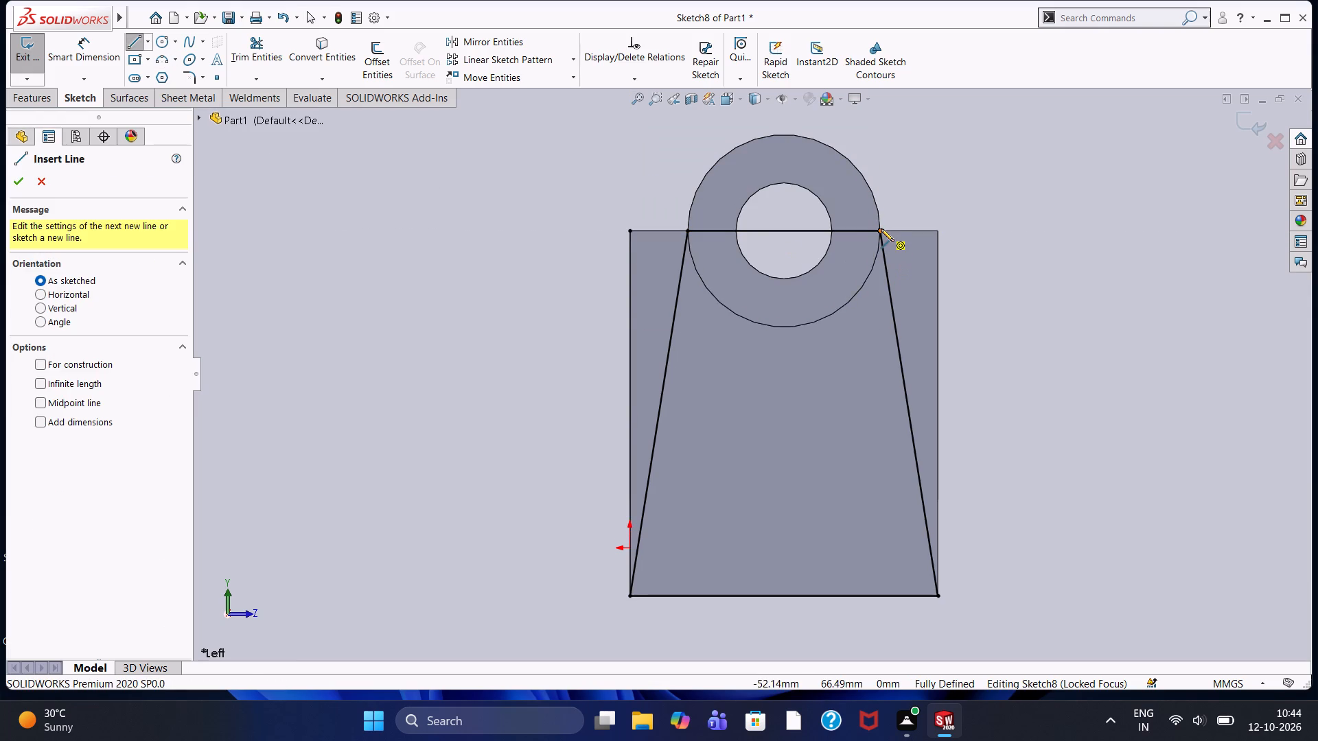
{"action": "left_click", "coordinate": [881, 228]}
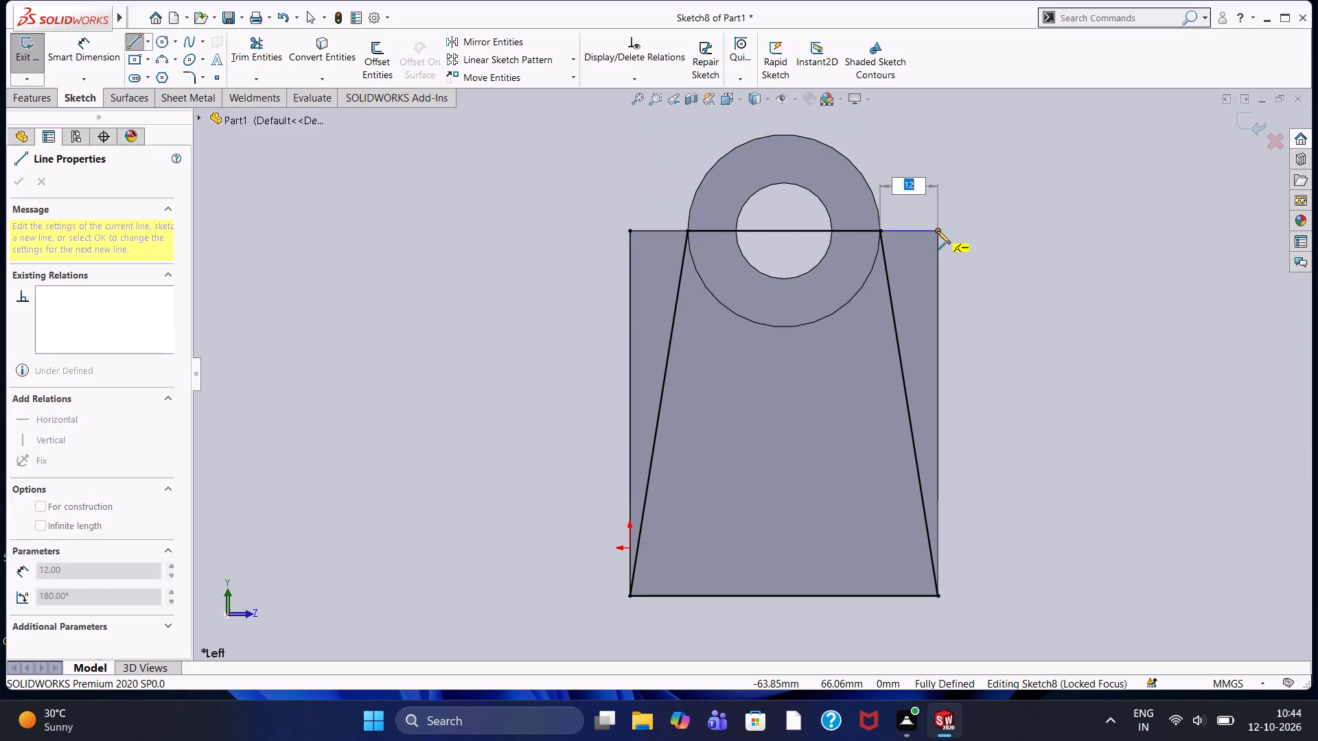
{"action": "left_click", "coordinate": [937, 231]}
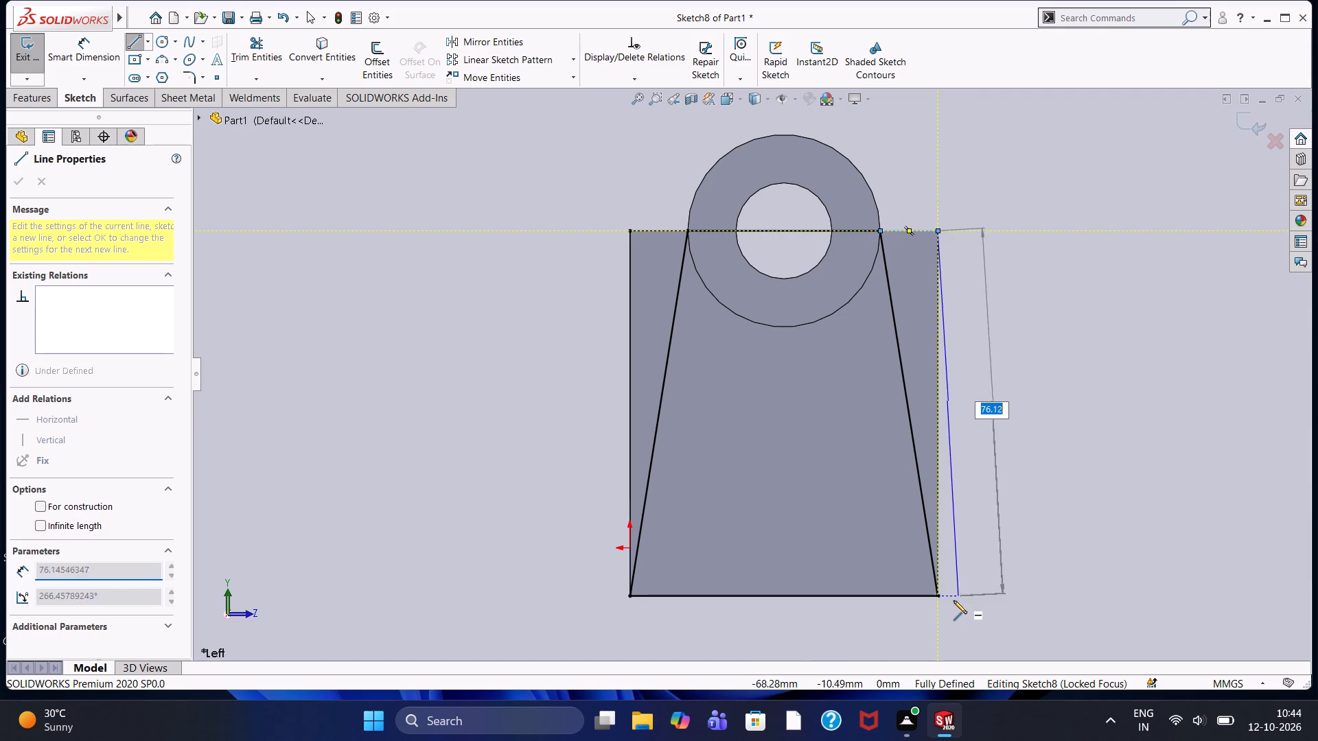
{"action": "left_click", "coordinate": [938, 594]}
{"action": "right_click", "coordinate": [1013, 353]}
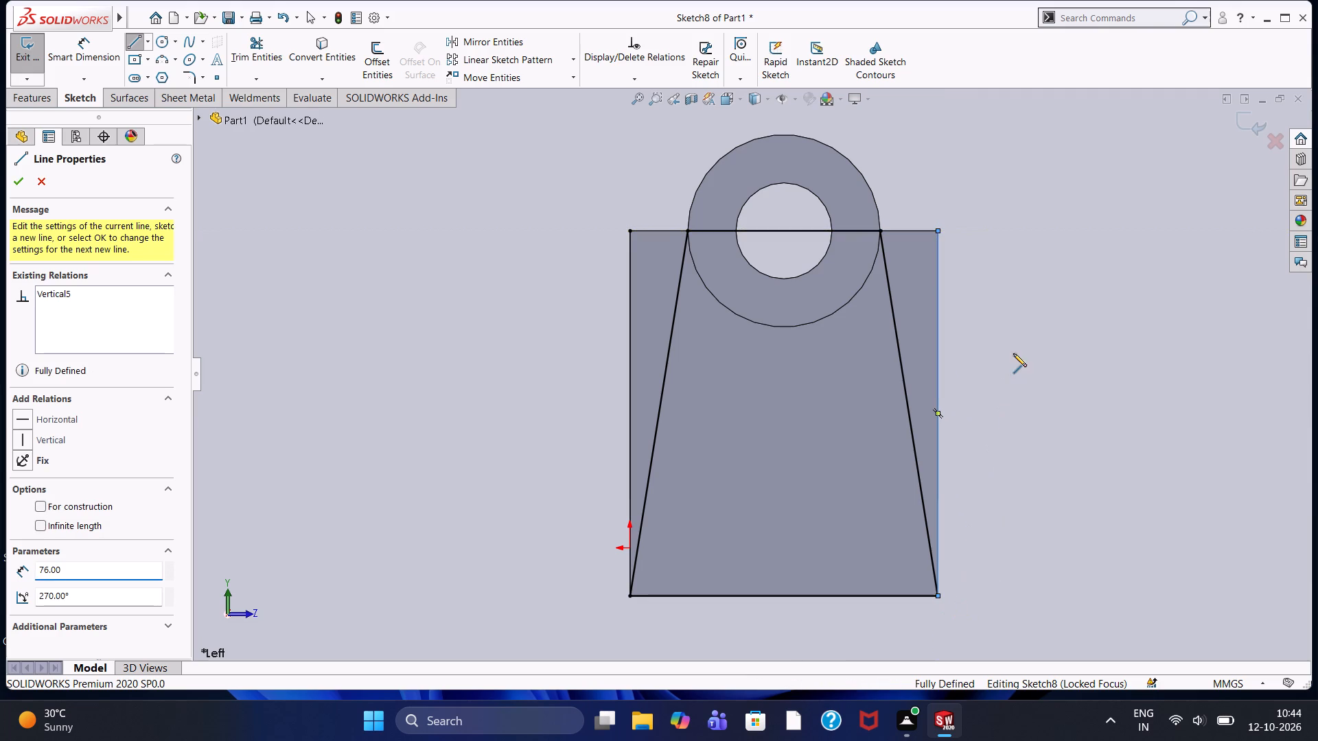
{"action": "left_click", "coordinate": [1026, 363]}
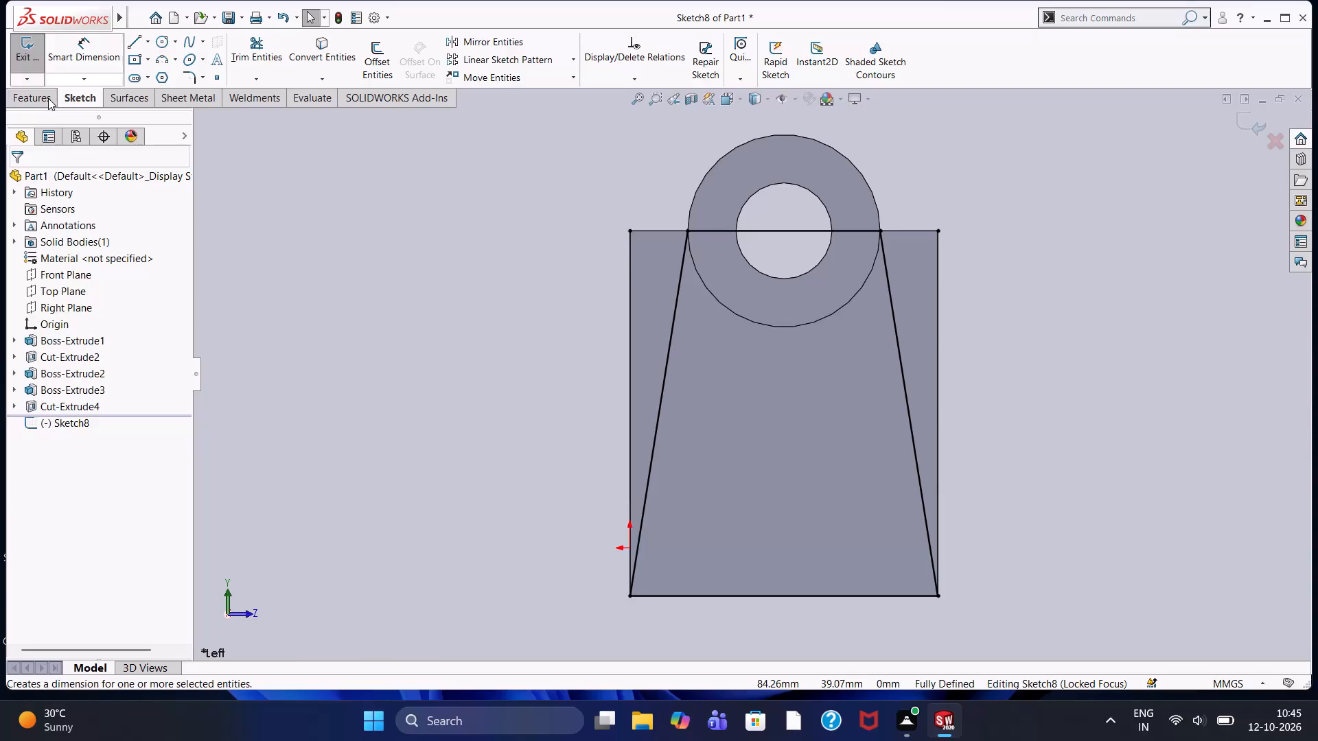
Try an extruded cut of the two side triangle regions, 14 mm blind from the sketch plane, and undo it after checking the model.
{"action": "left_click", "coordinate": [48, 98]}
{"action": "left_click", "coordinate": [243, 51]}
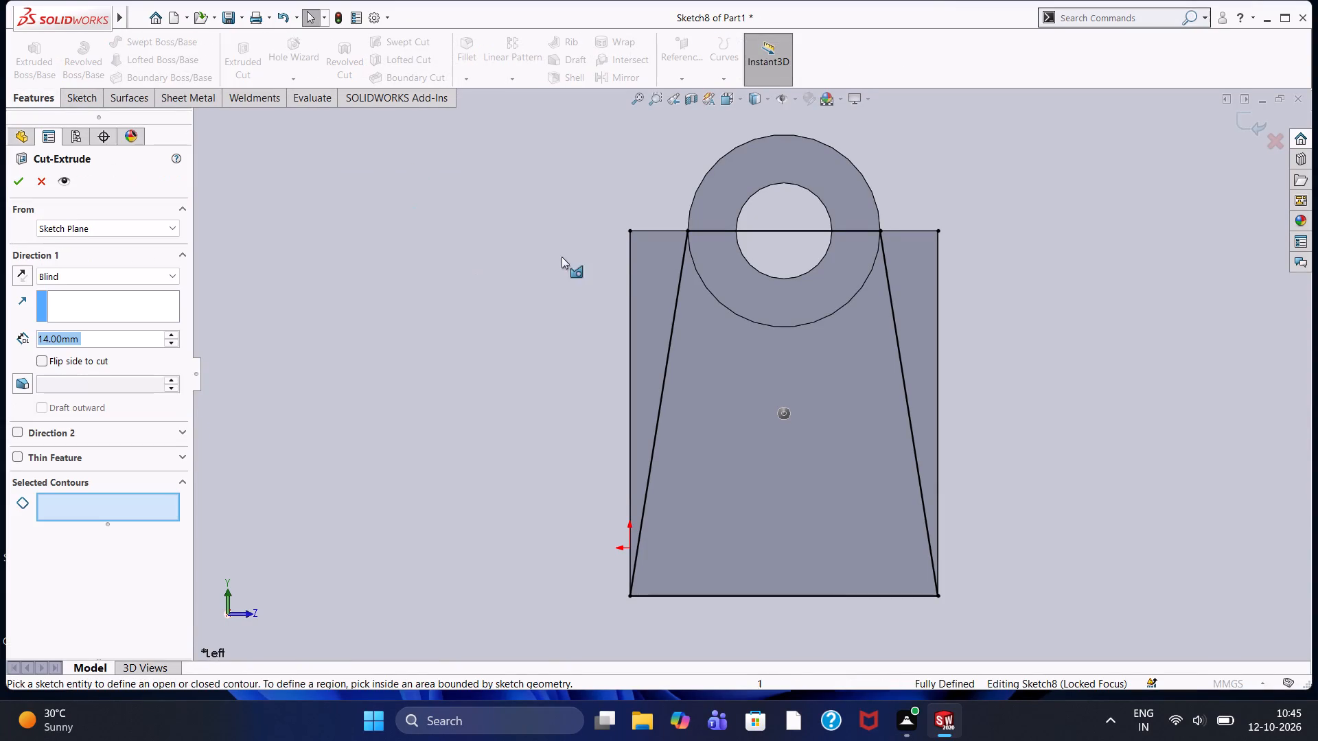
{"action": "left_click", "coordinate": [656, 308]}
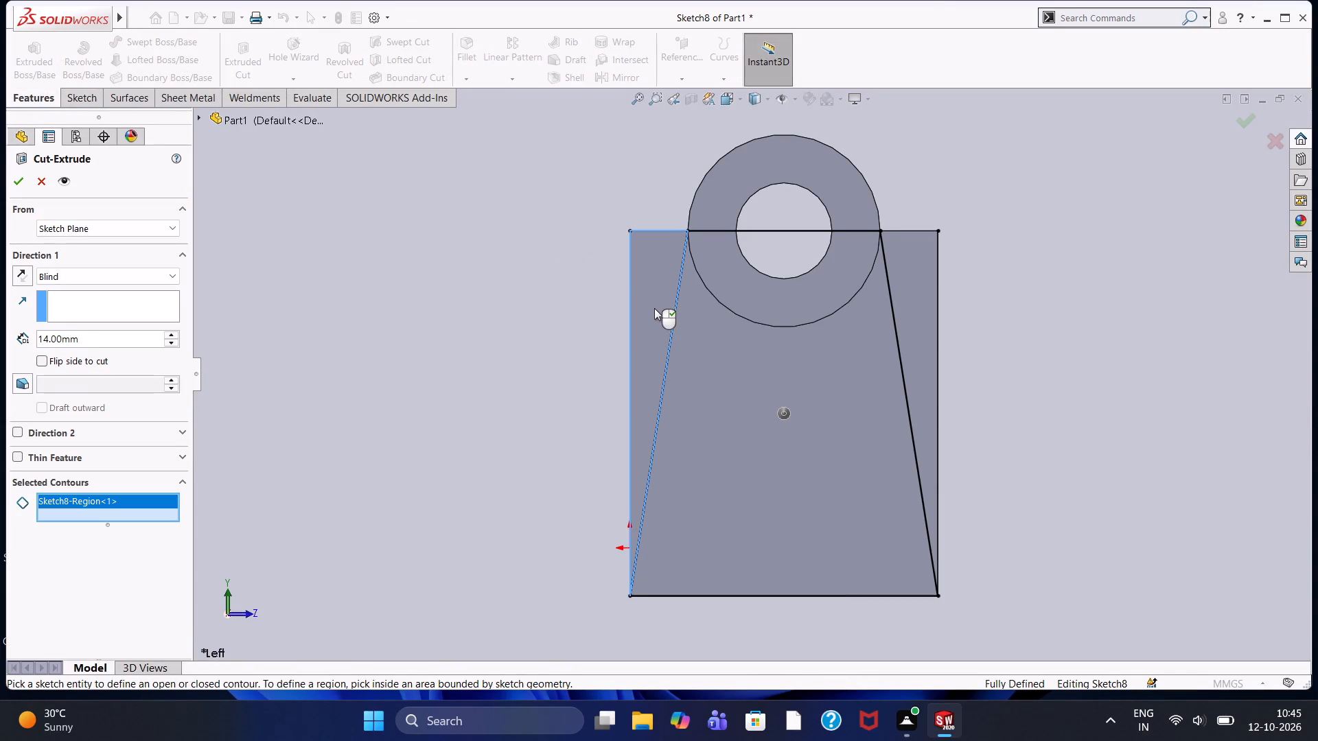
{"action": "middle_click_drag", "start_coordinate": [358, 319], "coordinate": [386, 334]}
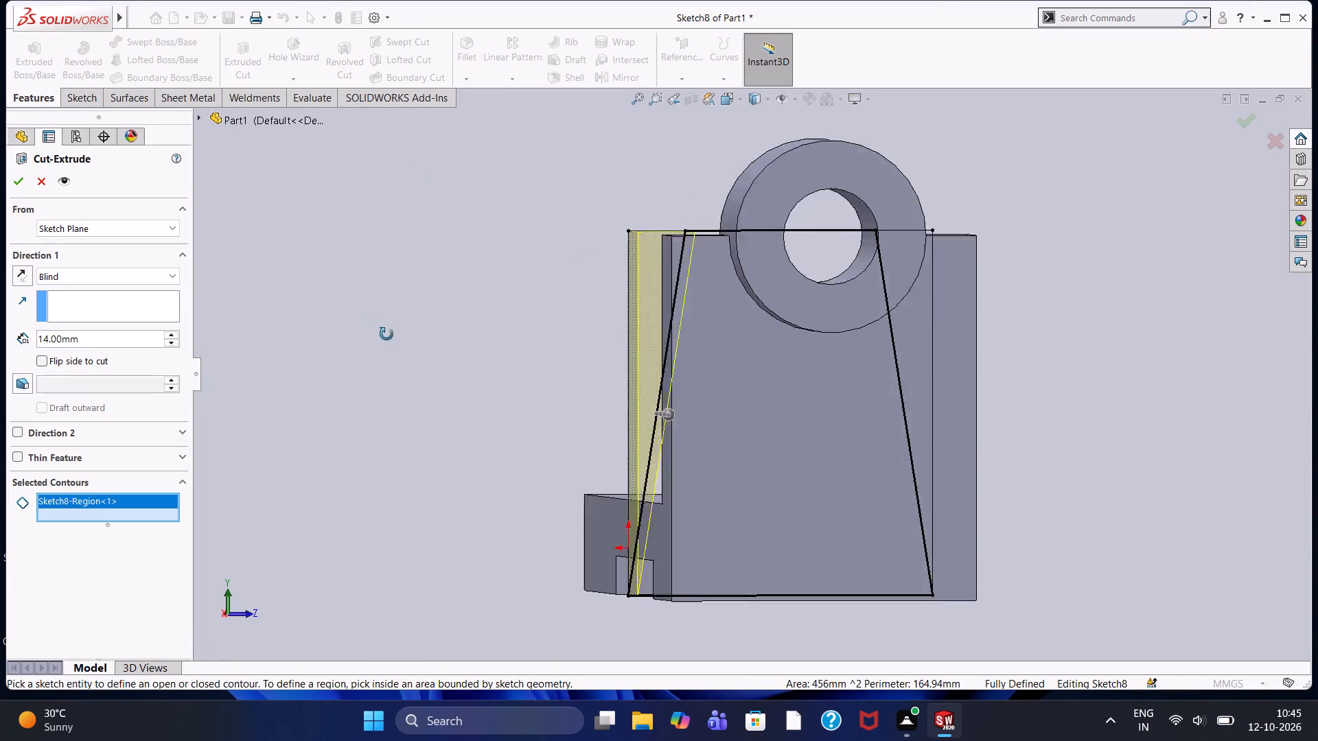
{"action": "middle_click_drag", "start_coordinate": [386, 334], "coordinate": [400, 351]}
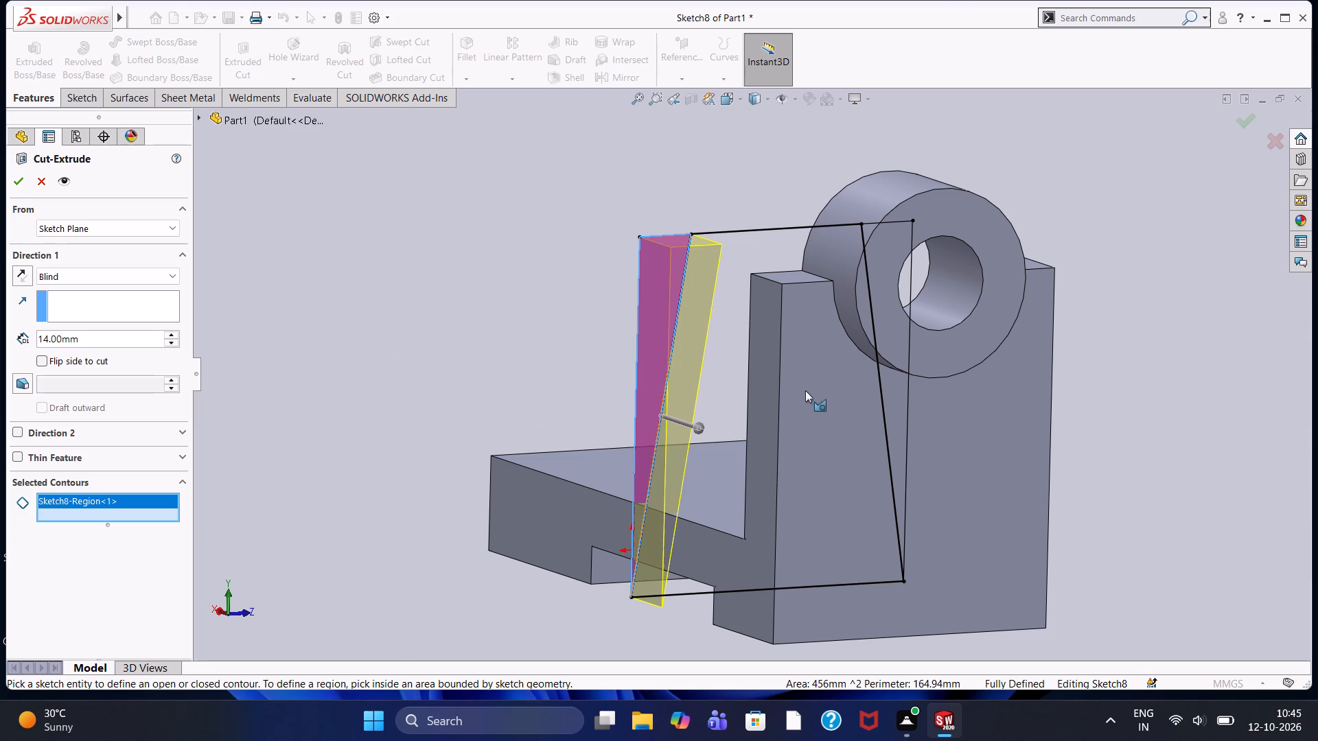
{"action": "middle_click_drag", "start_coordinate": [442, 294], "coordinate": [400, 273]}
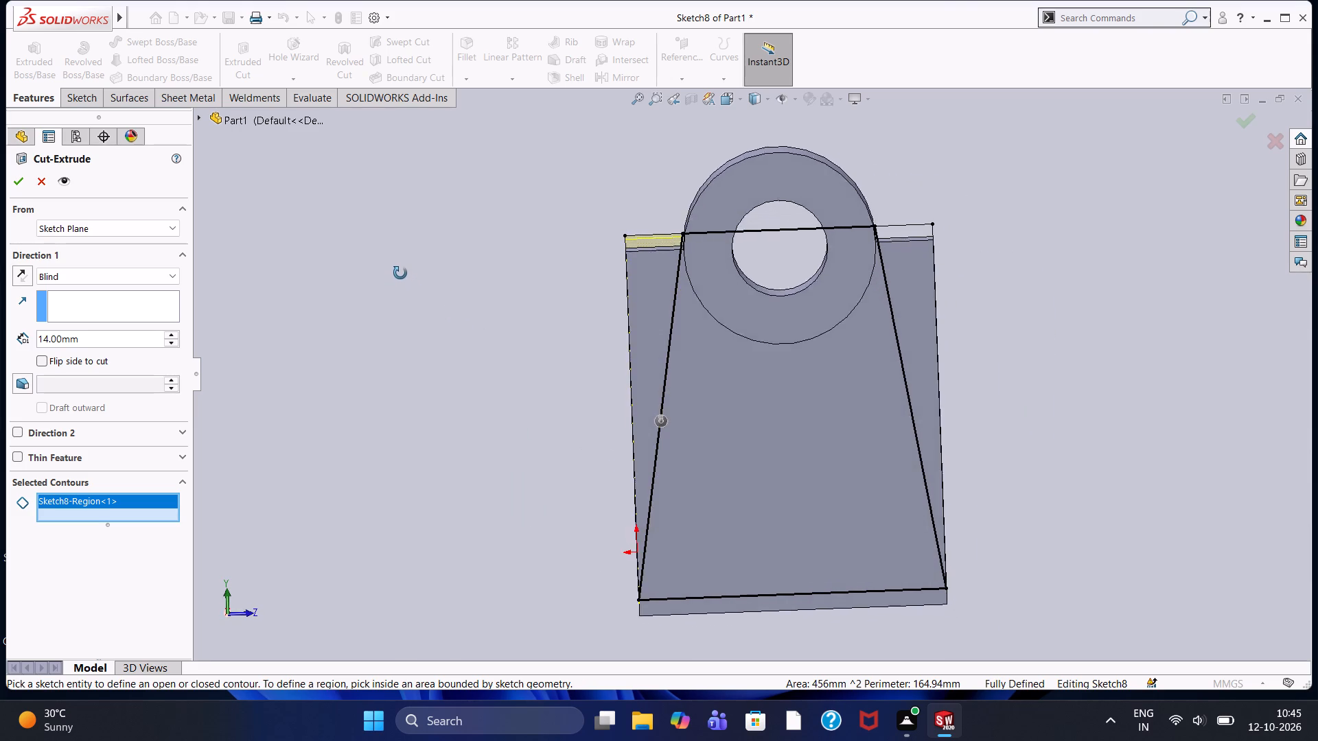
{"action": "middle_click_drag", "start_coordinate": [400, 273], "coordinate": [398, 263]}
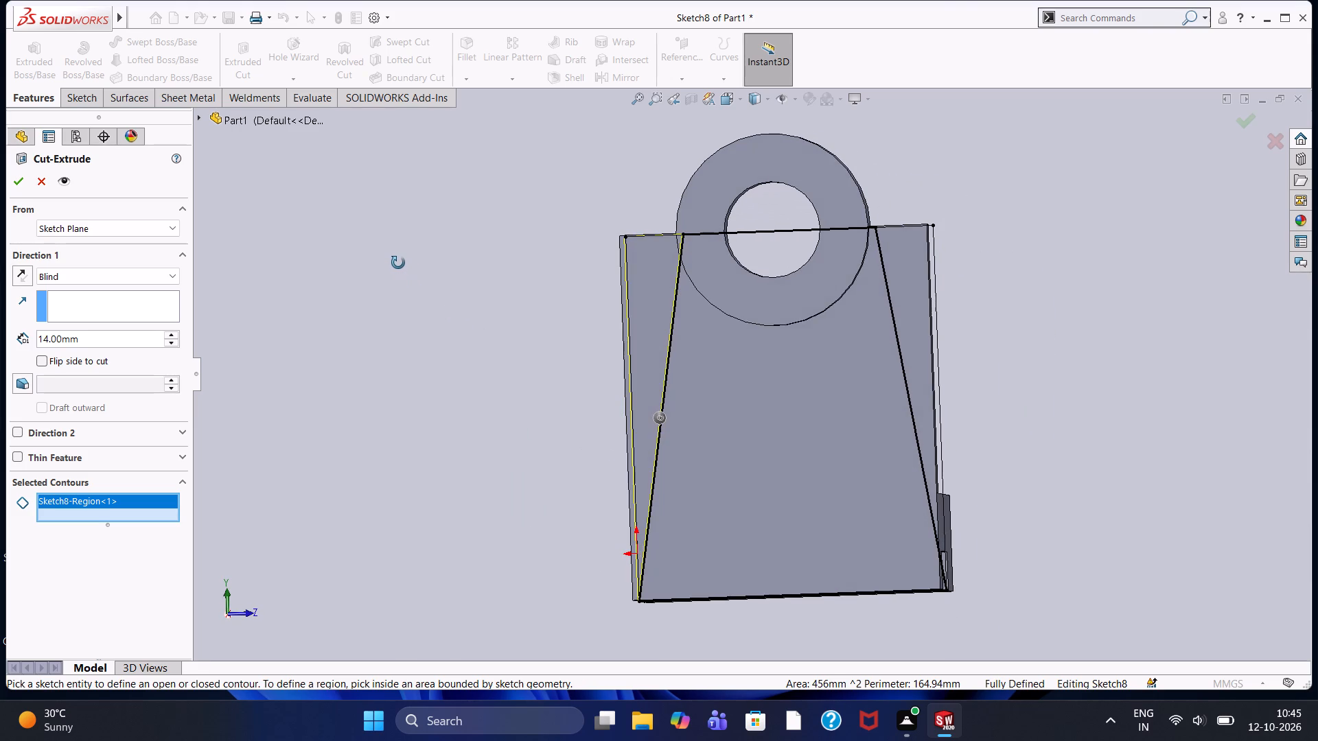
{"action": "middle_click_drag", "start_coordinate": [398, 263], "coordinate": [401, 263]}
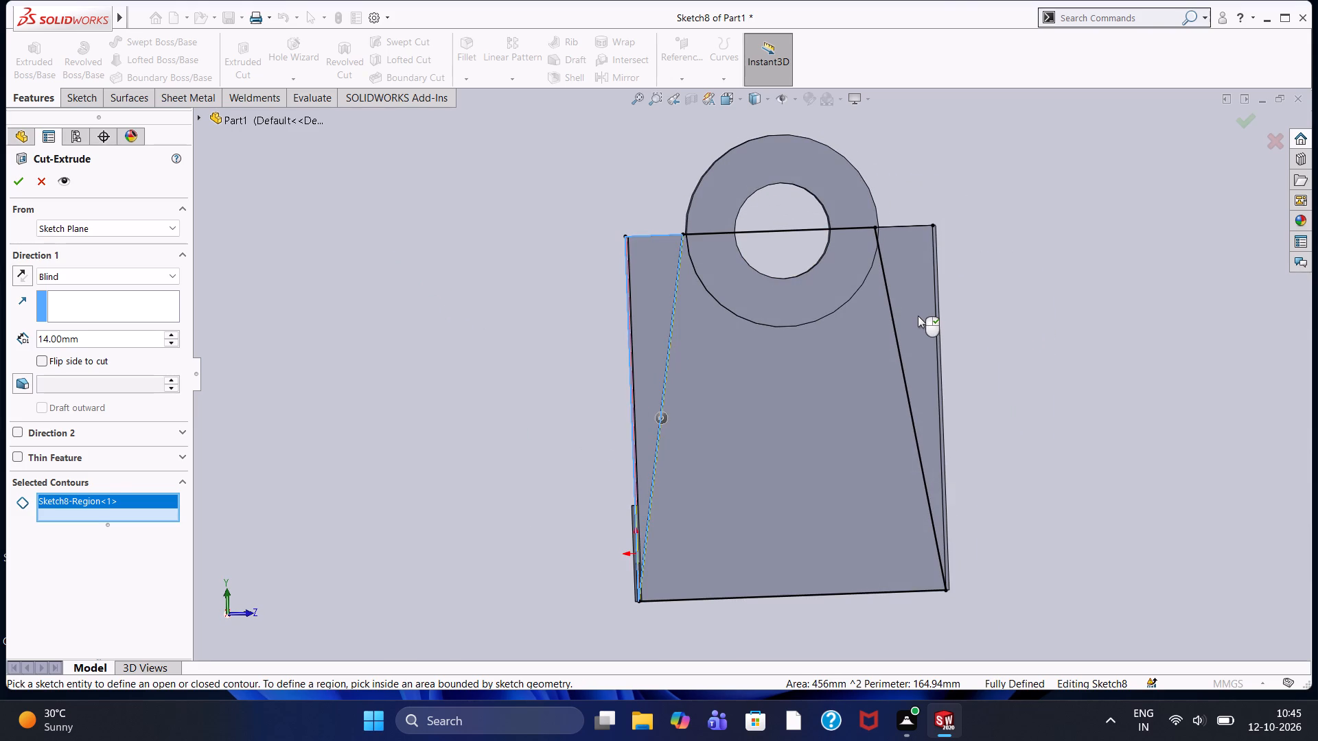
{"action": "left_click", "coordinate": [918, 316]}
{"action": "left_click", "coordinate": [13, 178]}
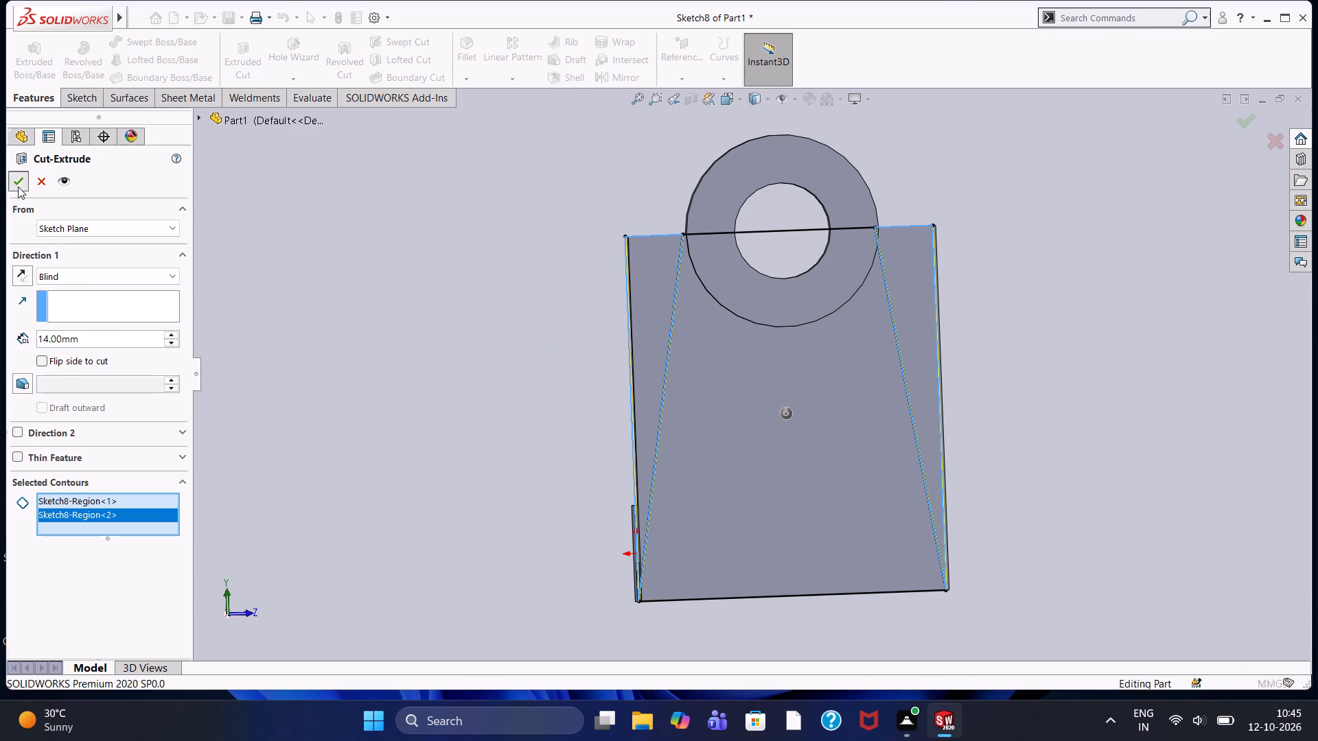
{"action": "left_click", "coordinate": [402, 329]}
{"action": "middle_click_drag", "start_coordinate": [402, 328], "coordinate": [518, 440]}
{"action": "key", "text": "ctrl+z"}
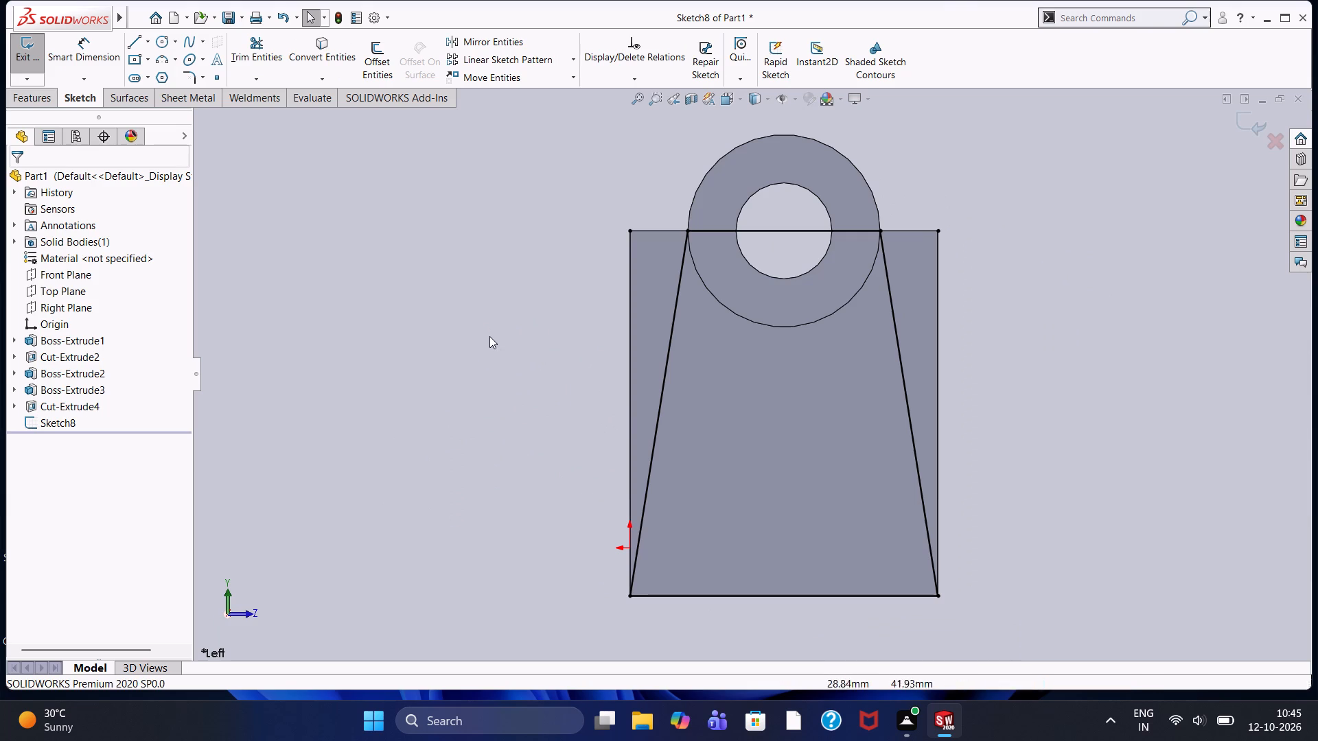
Undo the 76 mm vertical line of the second side triangle in the Right Plane sketch.
{"action": "middle_click_drag", "start_coordinate": [488, 333], "coordinate": [576, 425]}
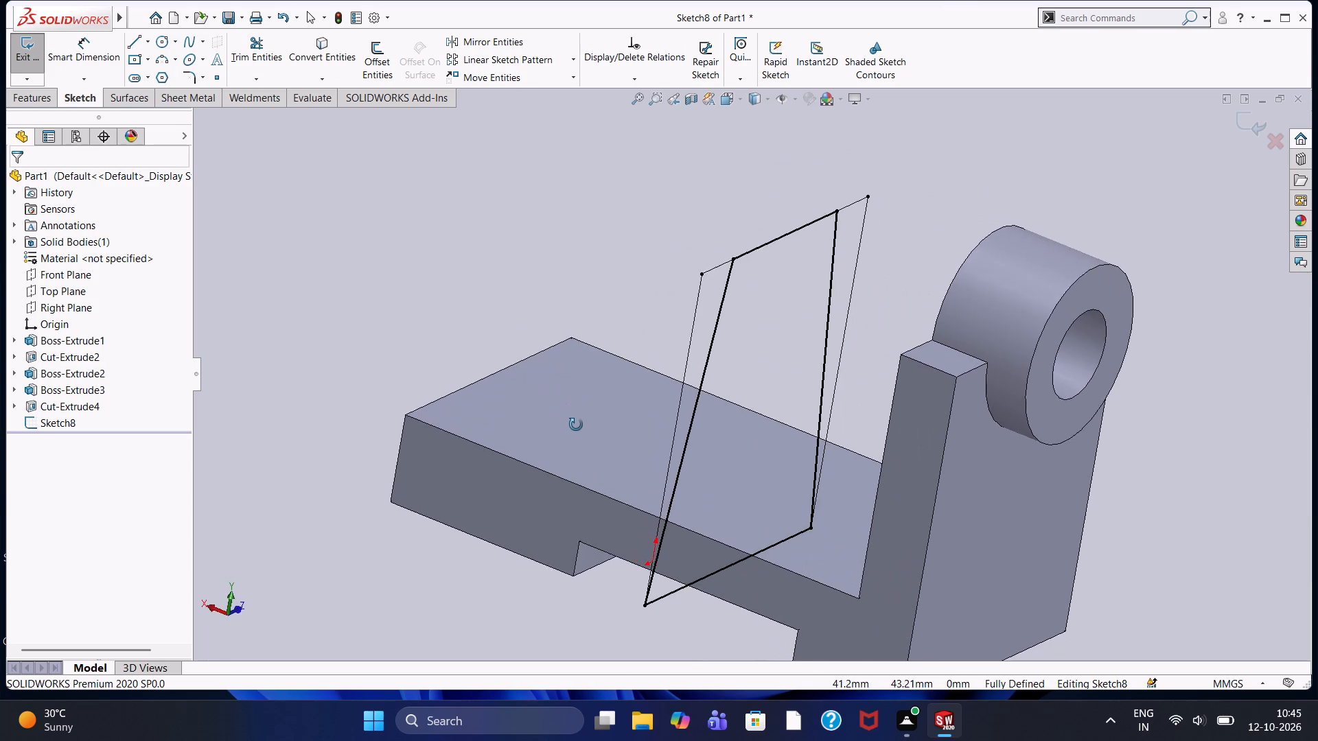
{"action": "middle_click_drag", "start_coordinate": [576, 425], "coordinate": [557, 410]}
{"action": "key", "text": "ctrl+z"}
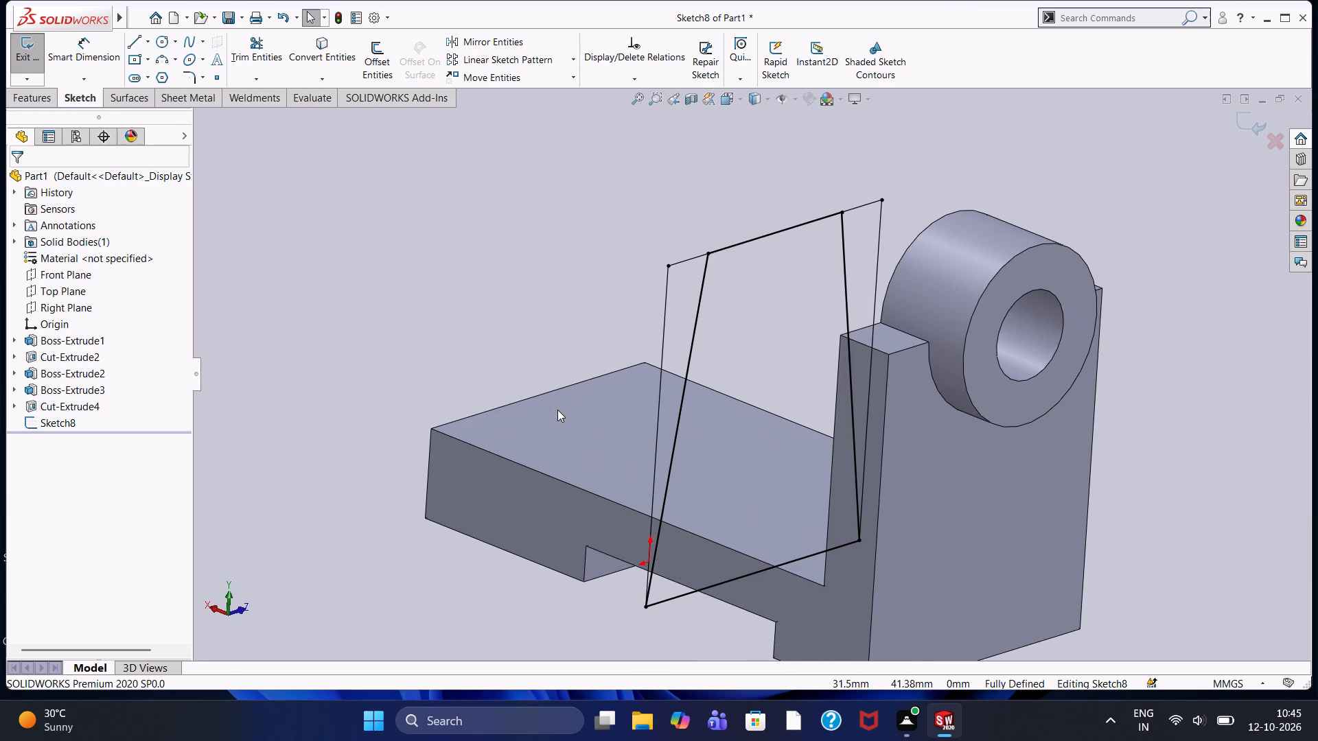
{"action": "key", "text": "ctrl+z"}
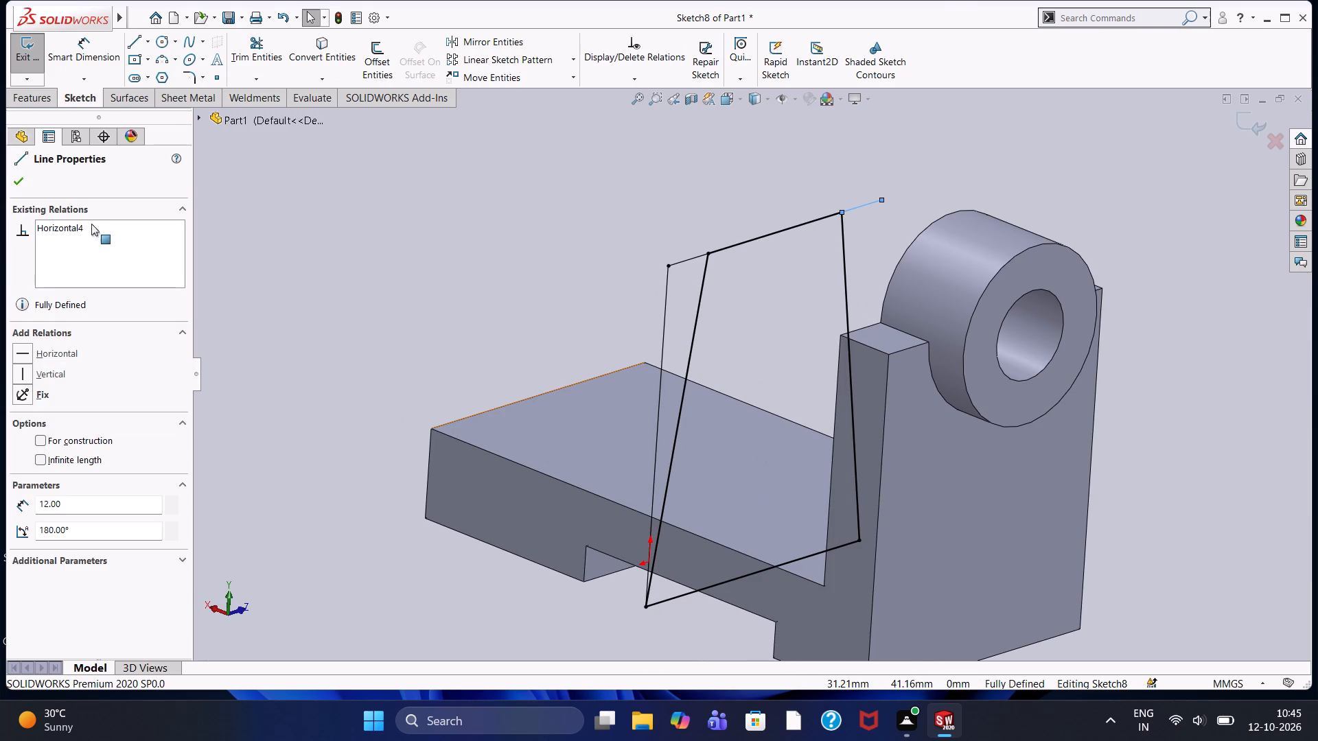
{"action": "left_click", "coordinate": [18, 185]}
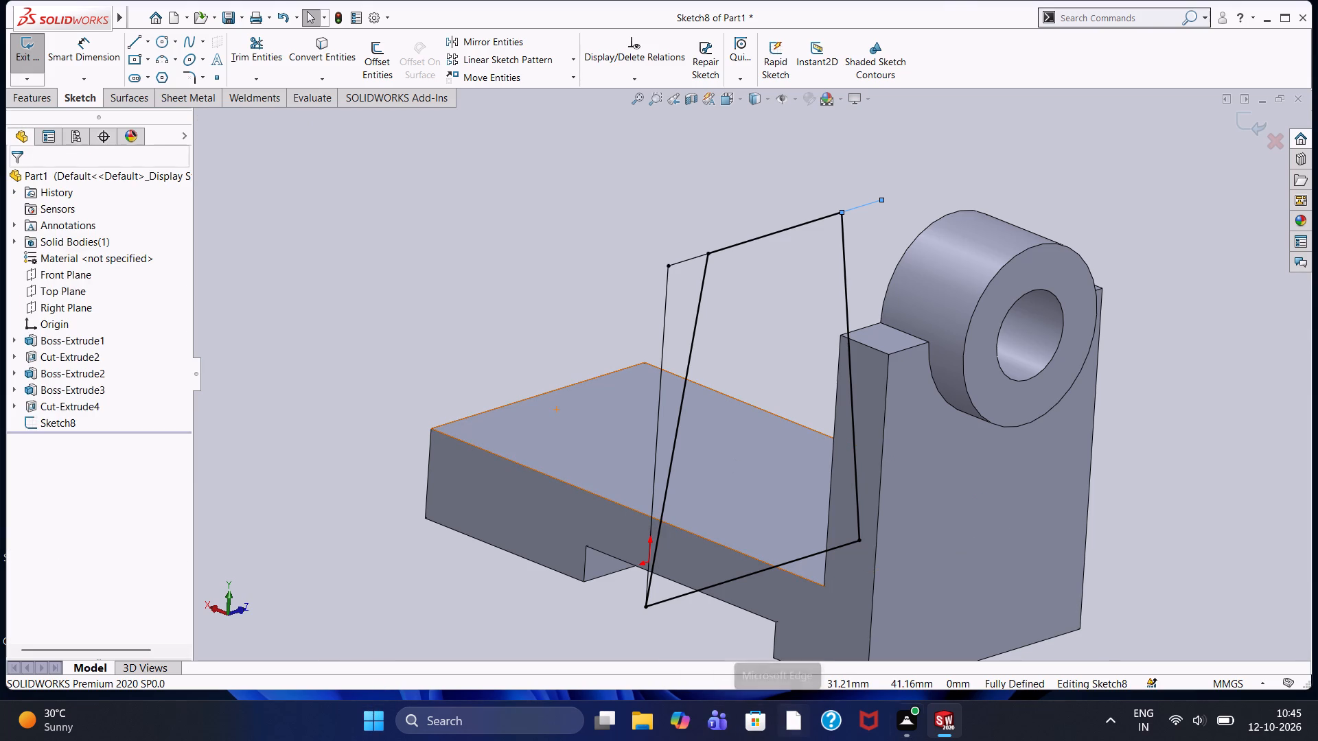
Undo the remaining lines of the Right Plane sketch, including the trapezoid, and the creation of the sketch itself.
{"action": "key", "text": "ctrl+z"}
{"action": "left_click", "coordinate": [629, 327], "text": "ctrl"}
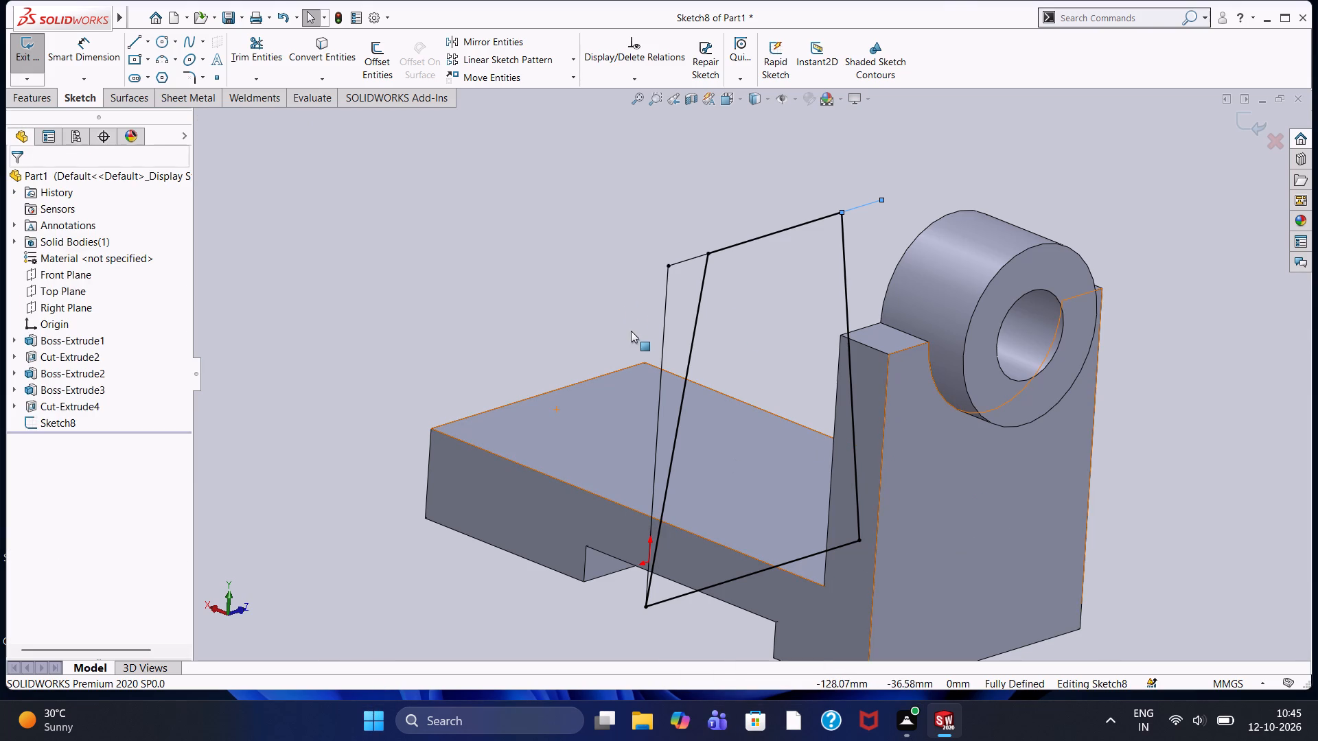
{"action": "key", "text": "ctrl+z"}
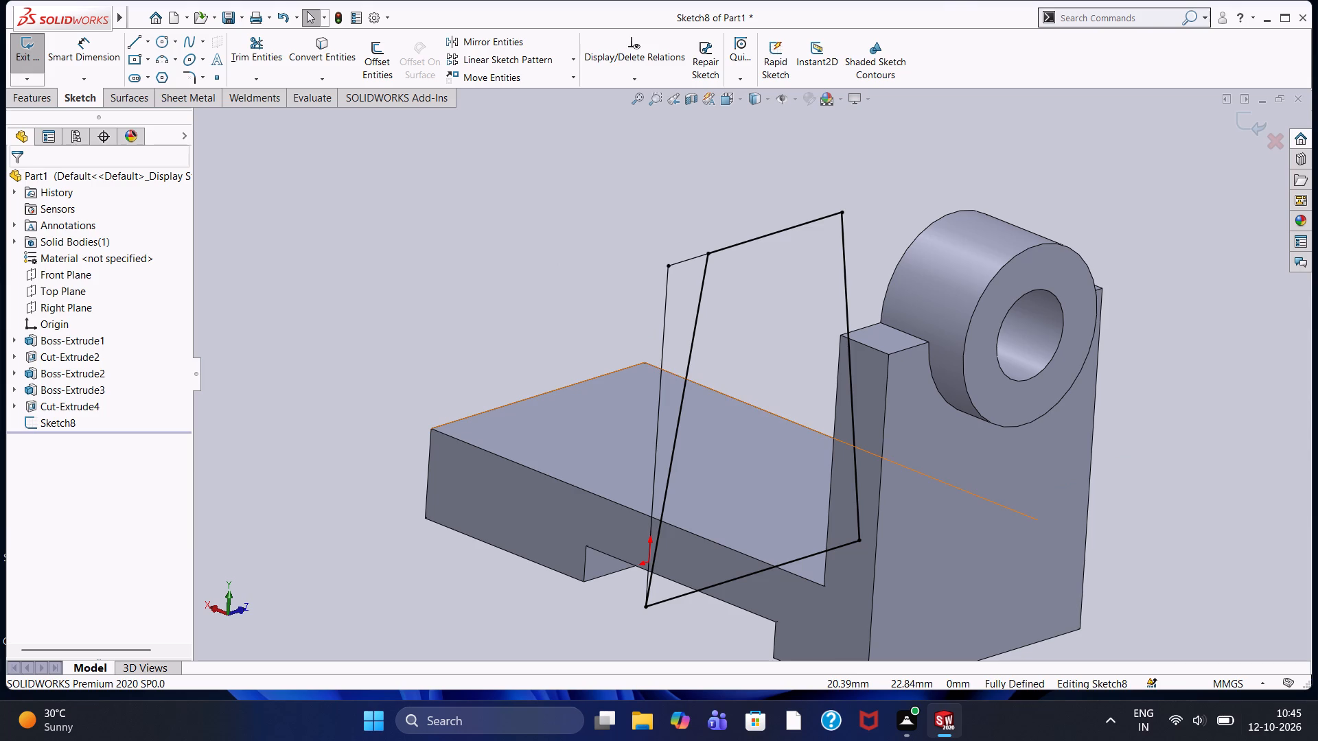
{"action": "key", "text": "ctrl+z"}
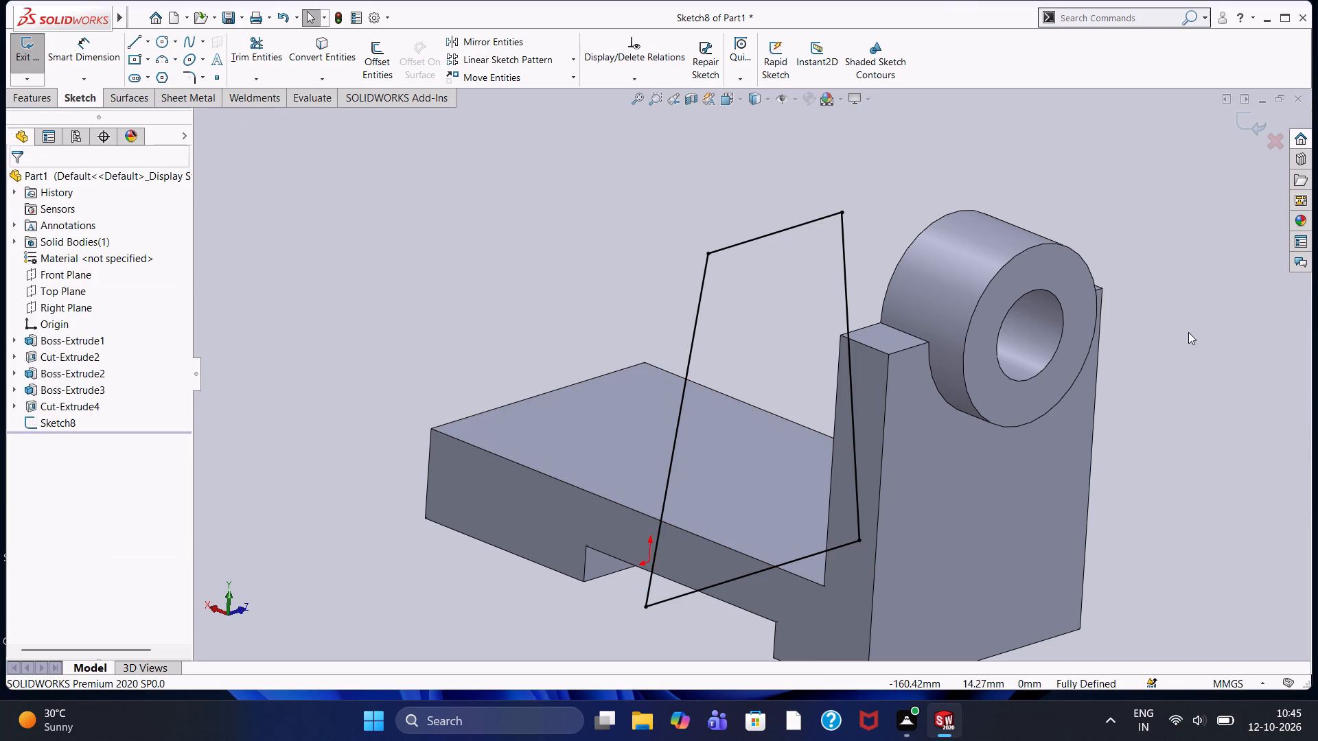
{"action": "key", "text": "ctrl+z"}
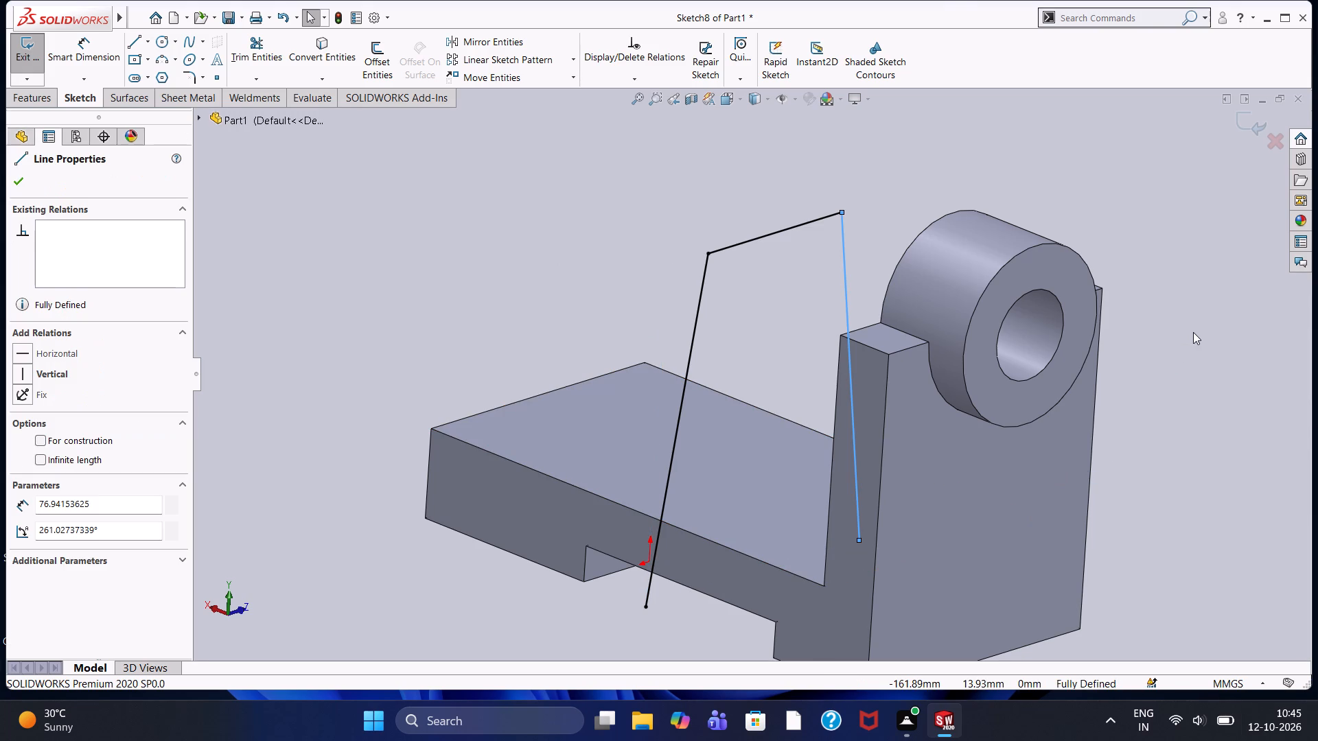
{"action": "key", "text": "ctrl+z"}
{"action": "key", "text": "ctrl+z"}
{"action": "key", "text": "ctrl+z"}
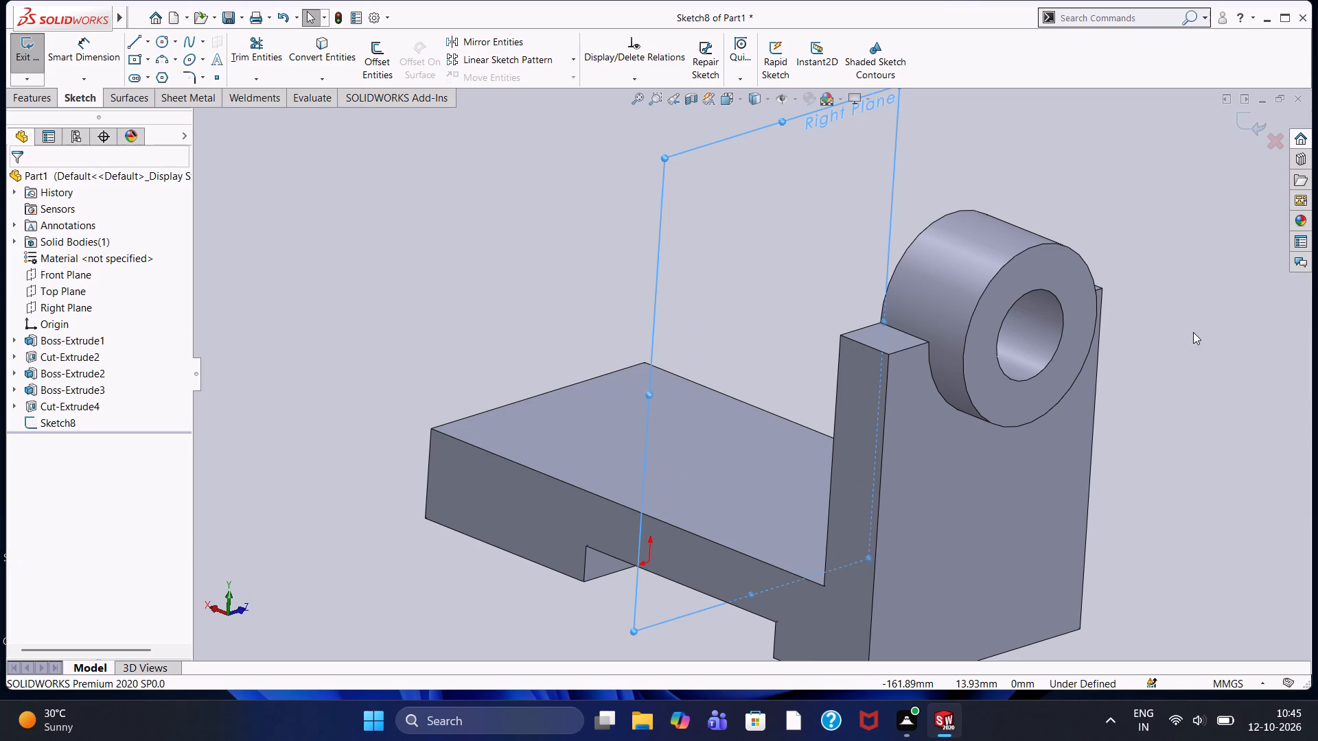
{"action": "key", "text": "ctrl+z"}
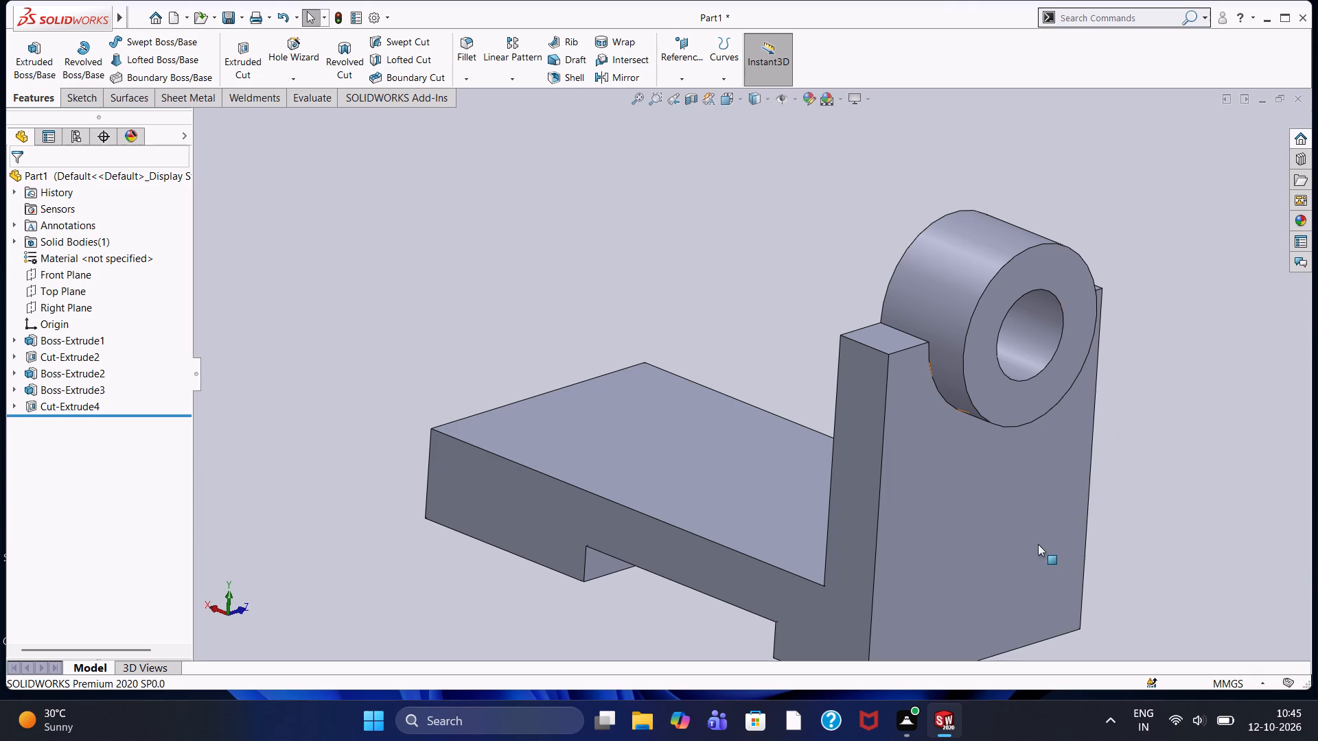
Start a sketch on the end wall's outer face and draw two slanted lines from the ring's sides to the bottom corners, joined along the bottom edge.
{"action": "left_click", "coordinate": [1009, 519]}
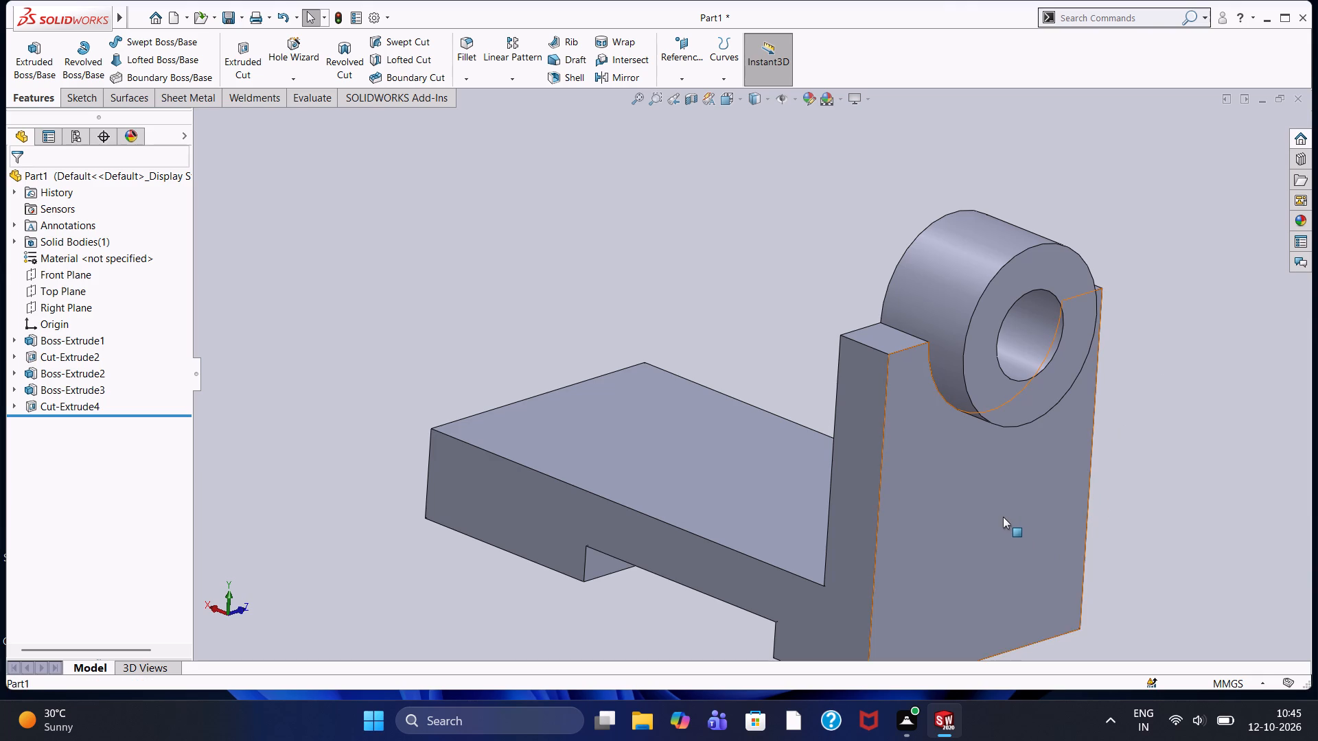
{"action": "left_click", "coordinate": [1070, 477]}
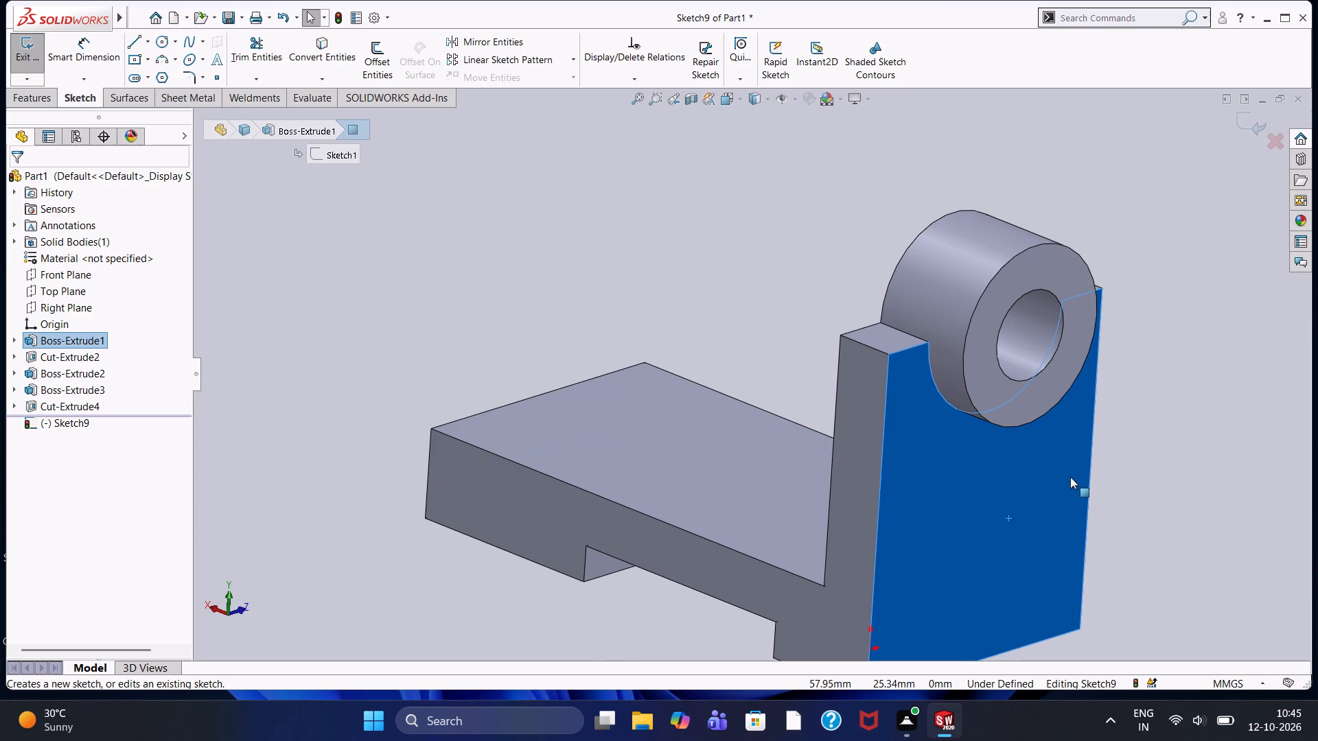
{"action": "key", "text": "ctrl+8"}
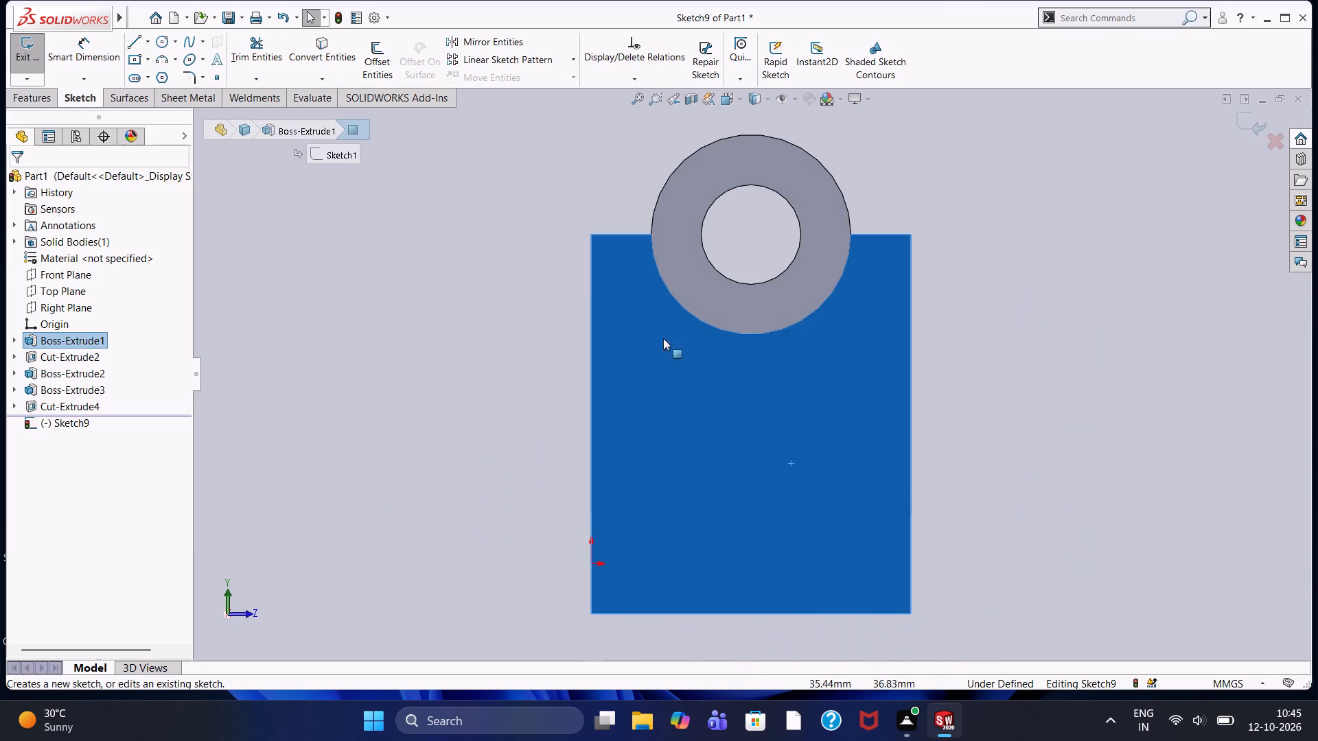
{"action": "left_click", "coordinate": [456, 261]}
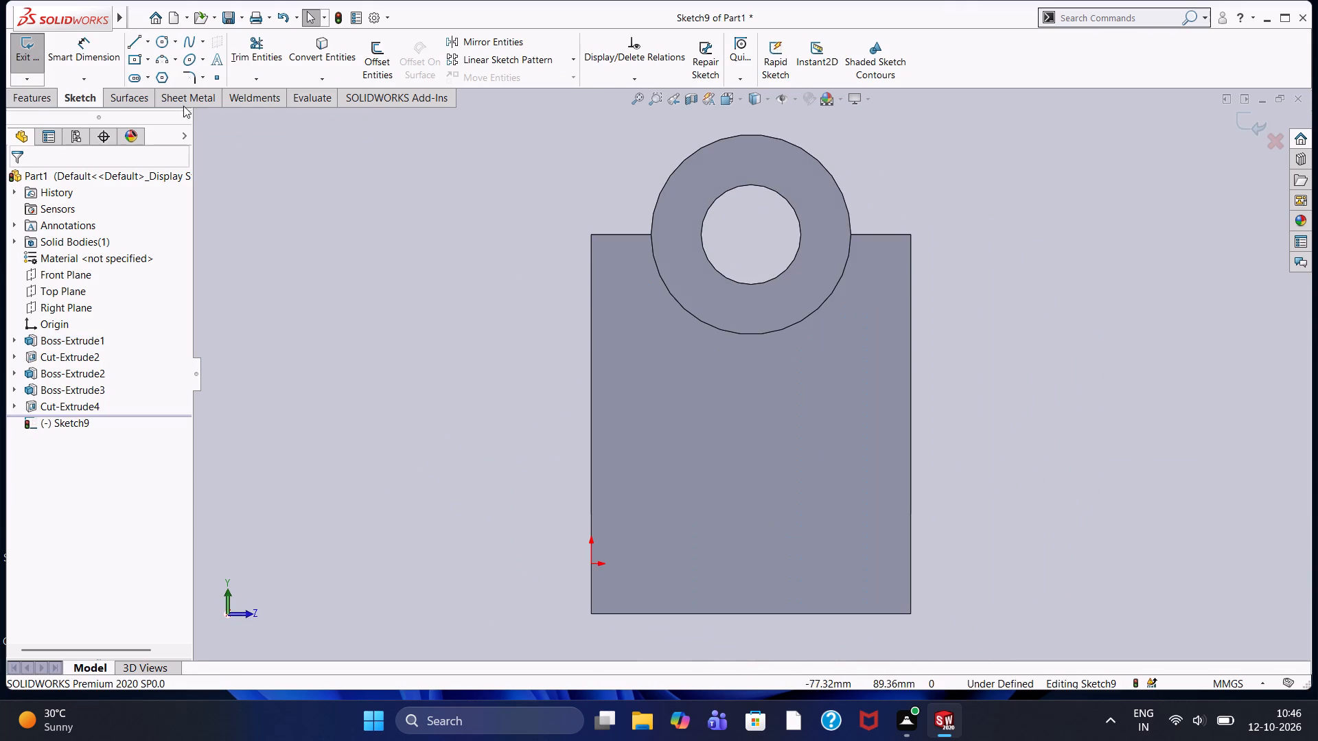
{"action": "left_click", "coordinate": [136, 40]}
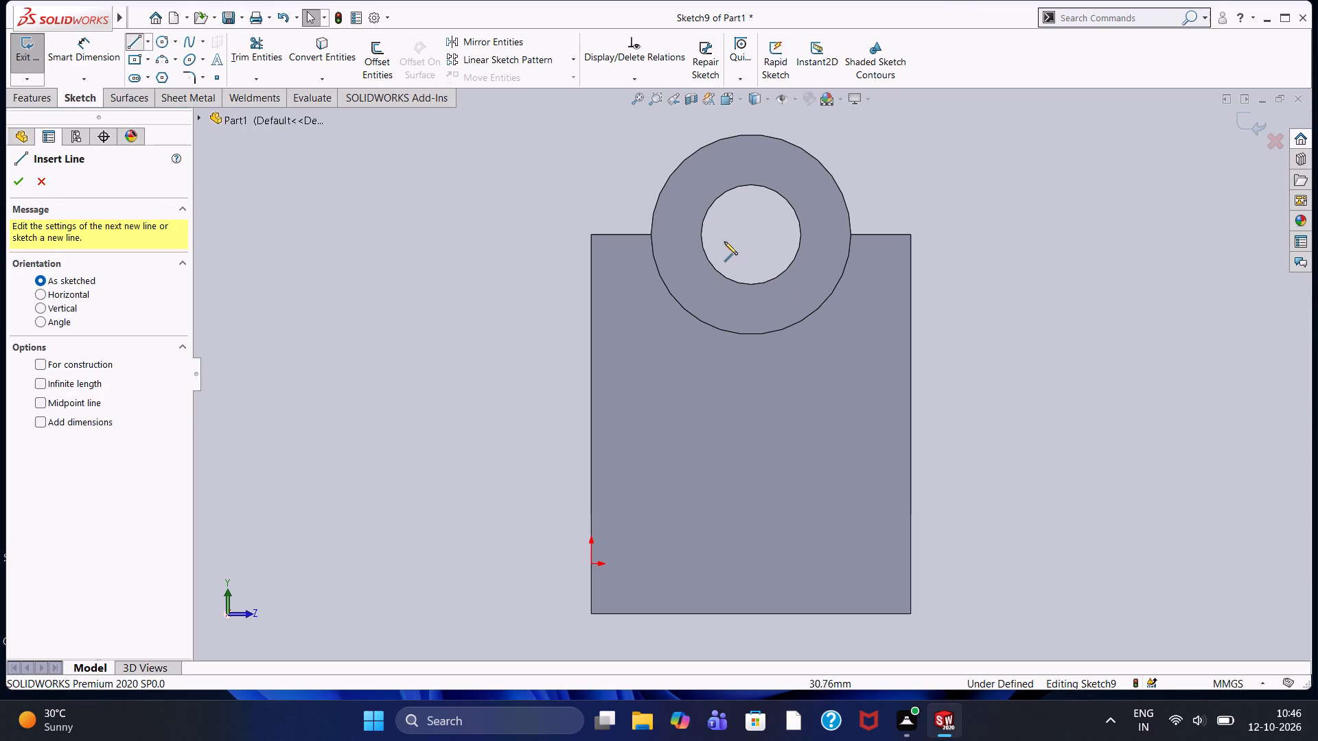
{"action": "left_click", "coordinate": [652, 235]}
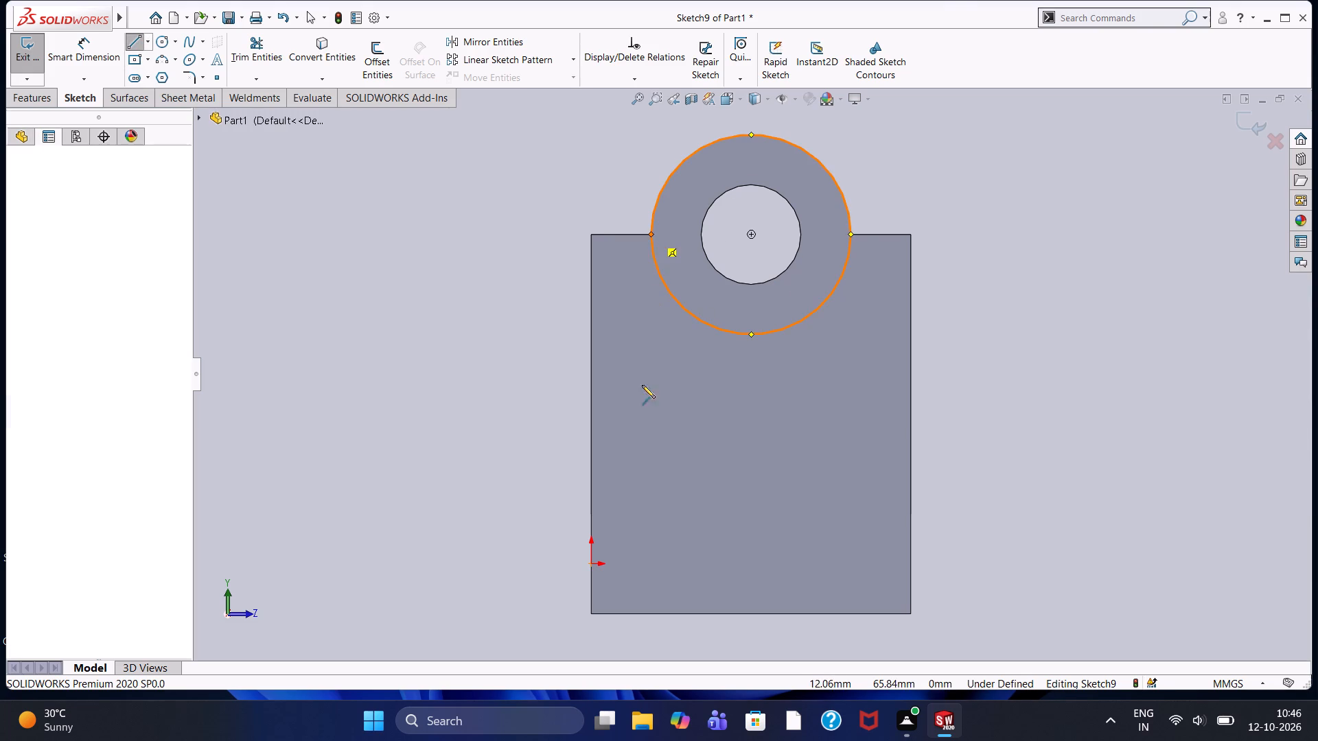
{"action": "left_click", "coordinate": [594, 617]}
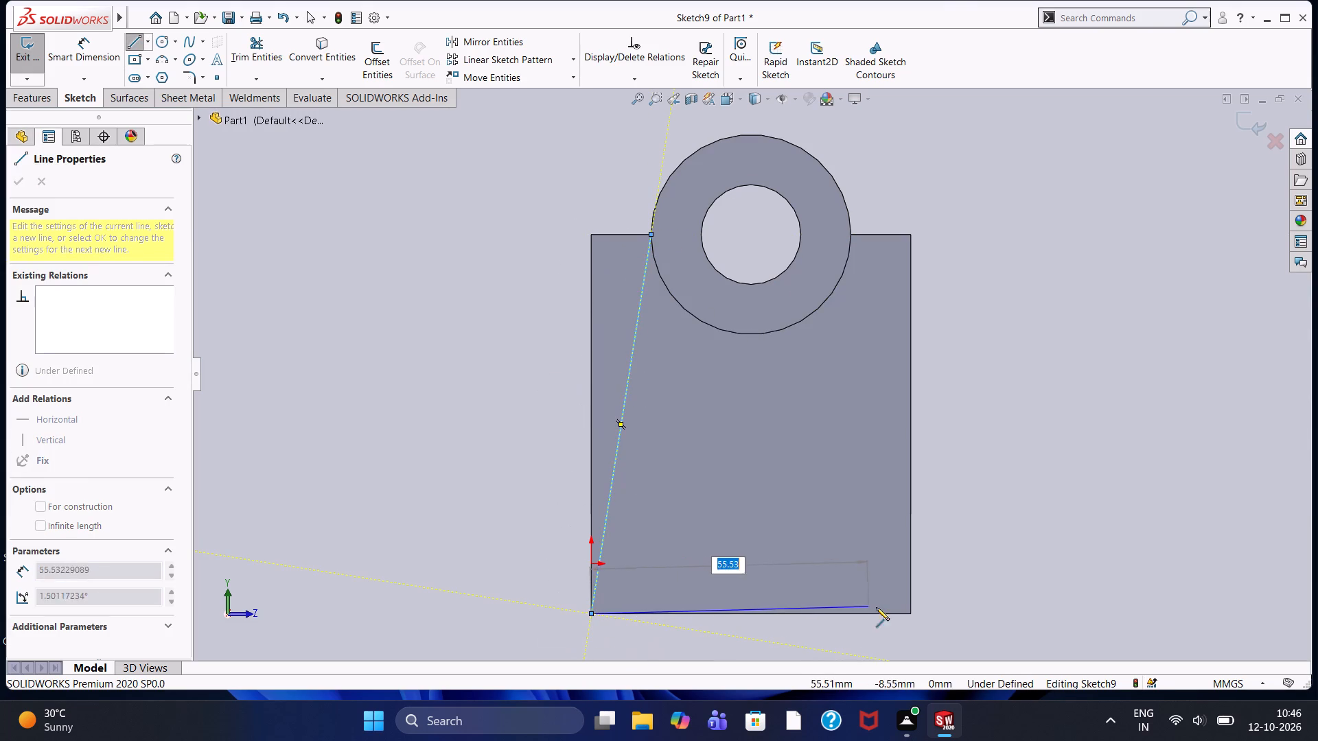
{"action": "left_click", "coordinate": [914, 615]}
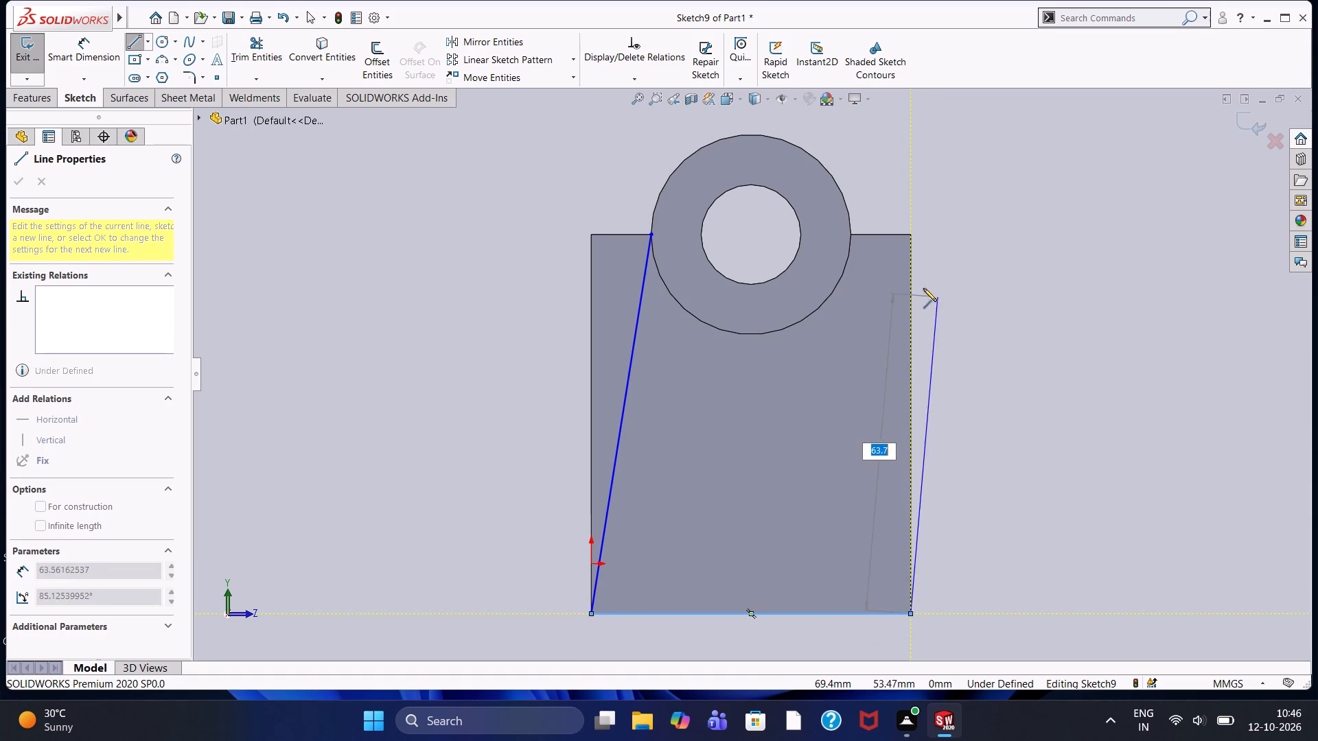
{"action": "left_click", "coordinate": [852, 234]}
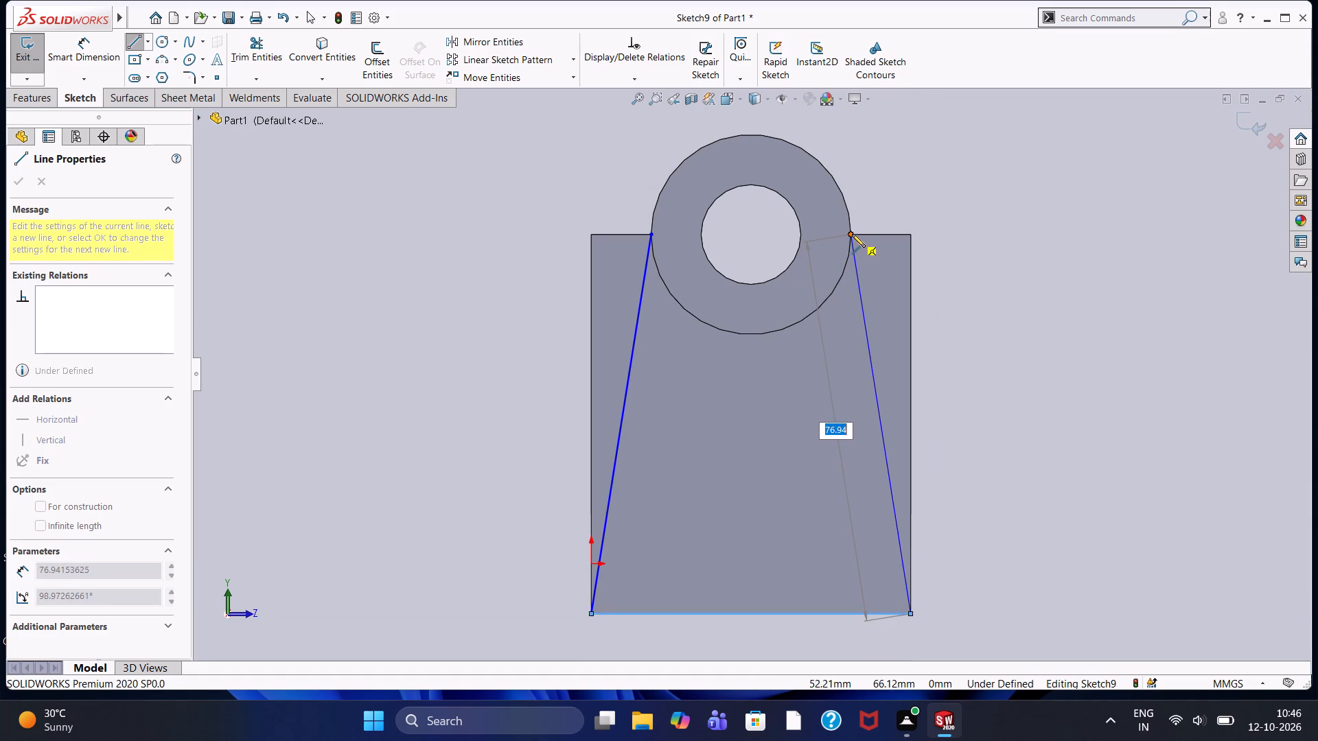
Close the side triangle away from the origin with a 12 mm horizontal line from the ring and a 76 mm vertical line along the wall edge.
{"action": "left_click", "coordinate": [913, 234]}
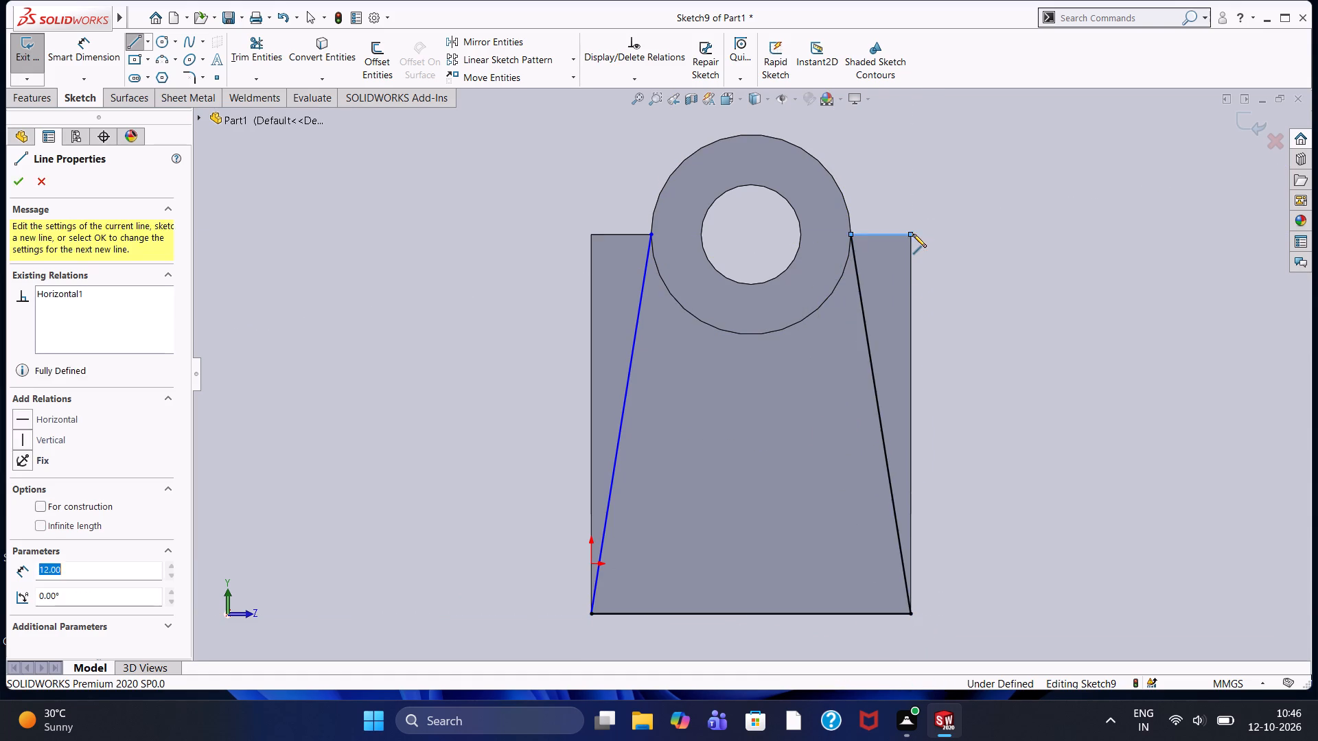
{"action": "left_click", "coordinate": [913, 613]}
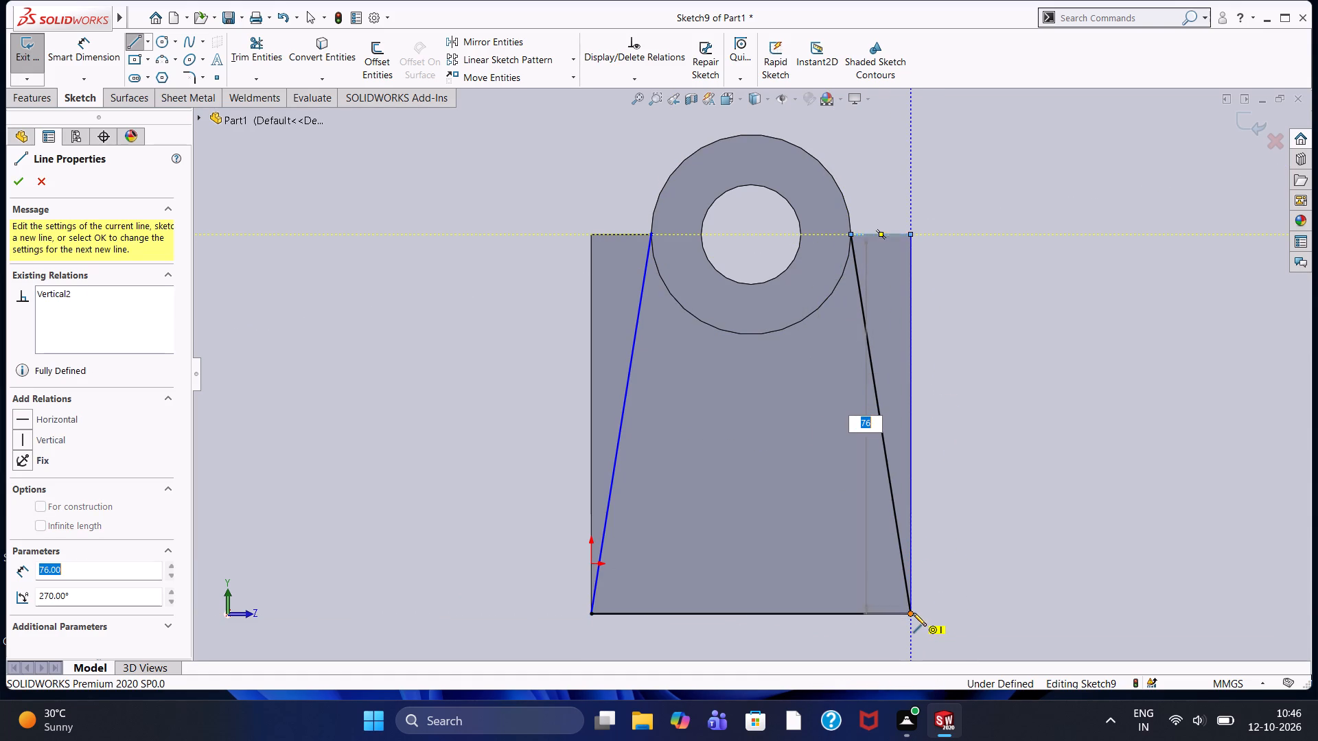
{"action": "right_click", "coordinate": [525, 201]}
{"action": "left_click", "coordinate": [538, 211]}
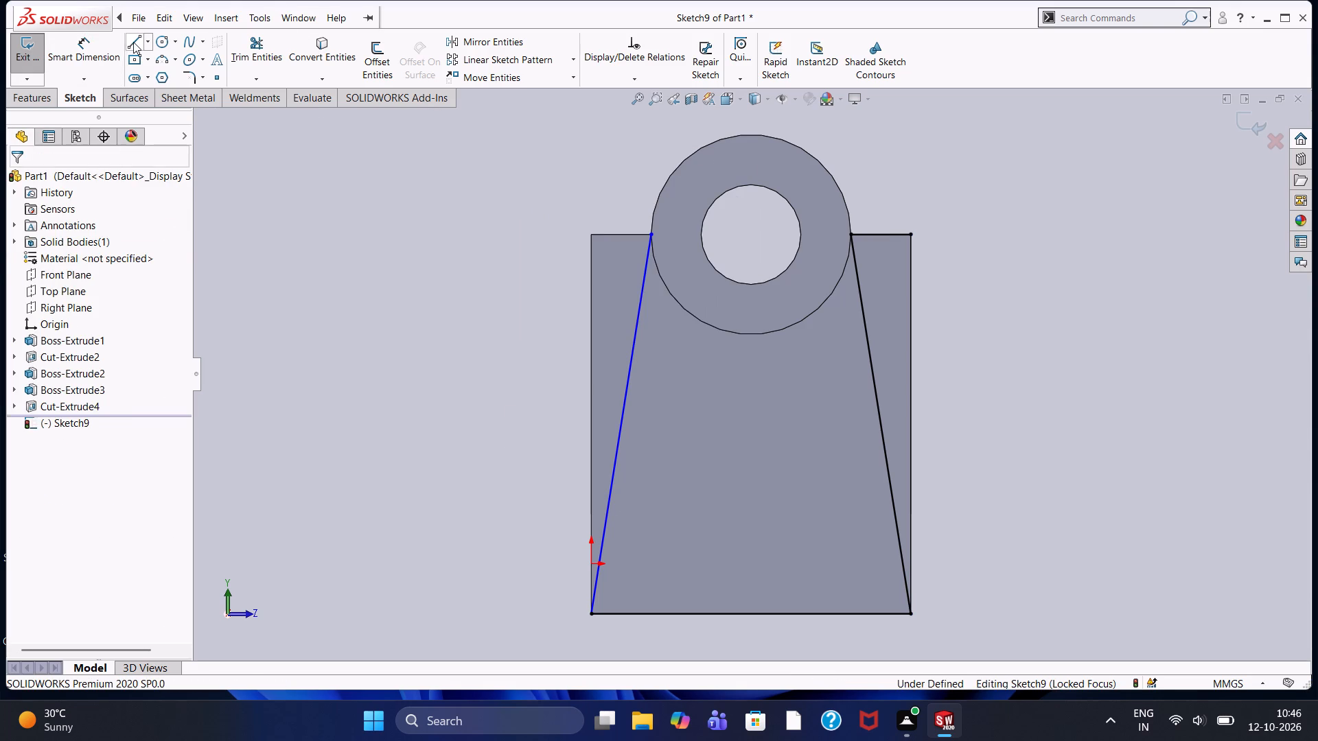
Close the origin-side triangle with a 12 mm horizontal line from the ring and a 76 mm vertical line to the bottom corner.
{"action": "left_click", "coordinate": [133, 42]}
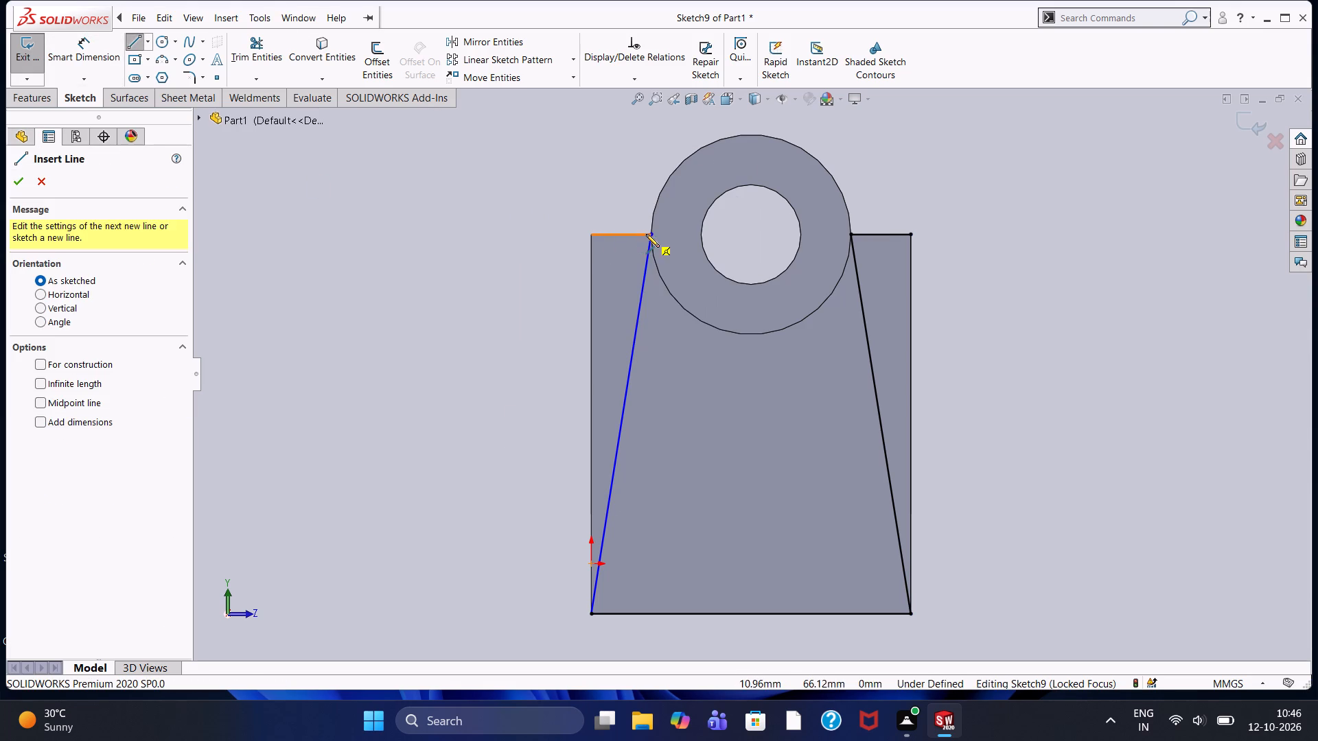
{"action": "left_click", "coordinate": [649, 236]}
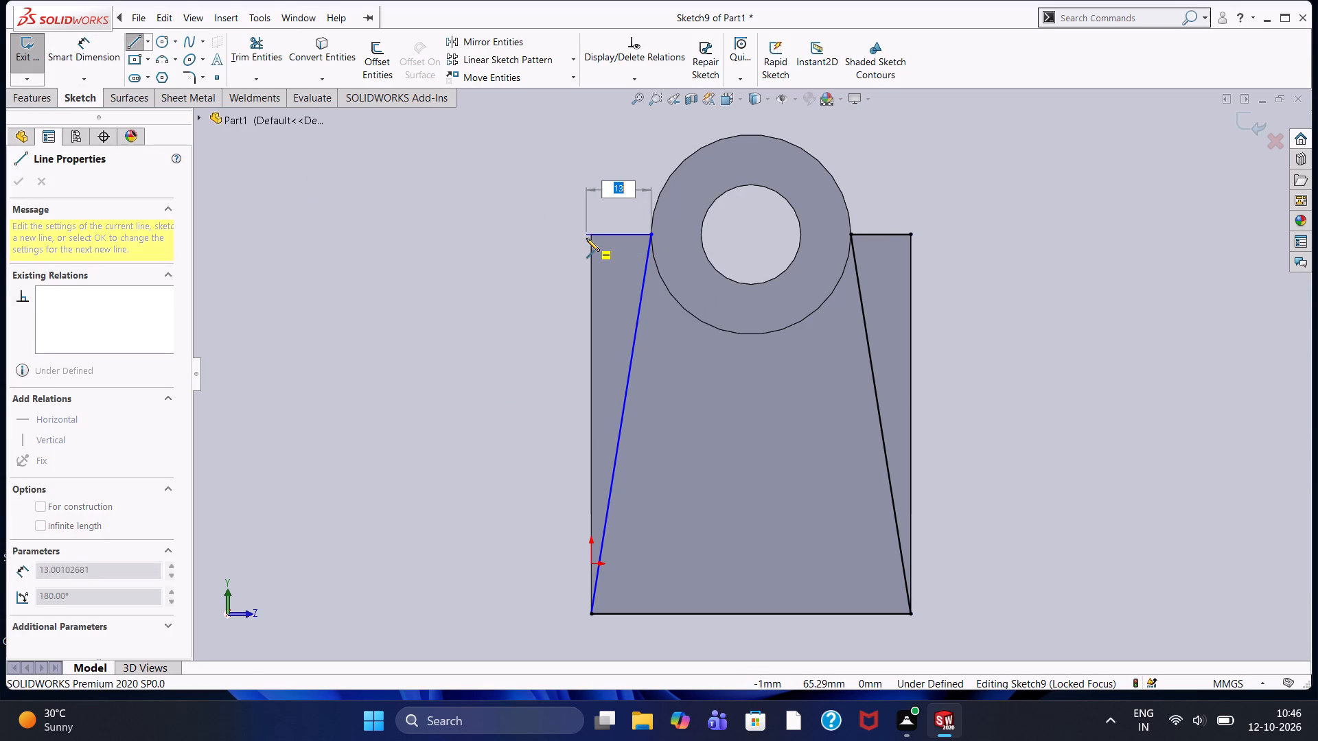
{"action": "left_click", "coordinate": [594, 236]}
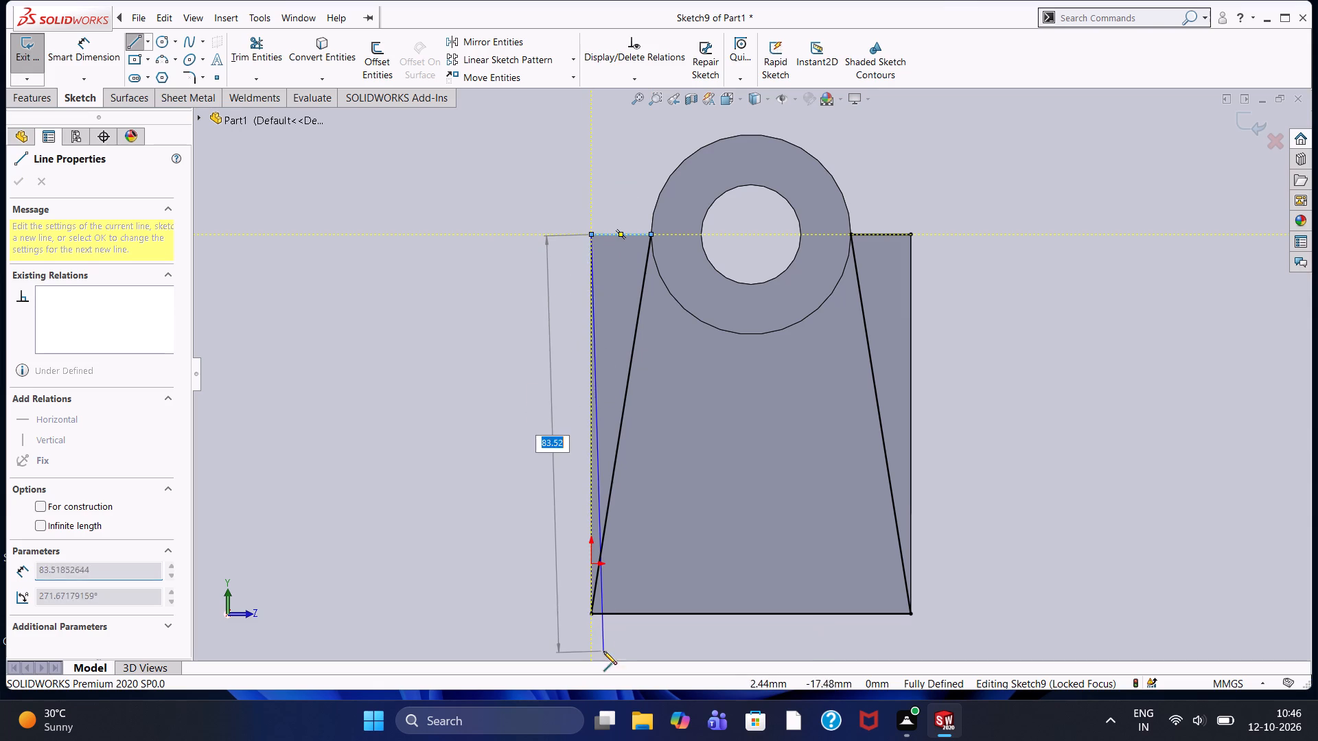
{"action": "left_click", "coordinate": [591, 612]}
{"action": "right_click", "coordinate": [373, 445]}
{"action": "left_click", "coordinate": [397, 458]}
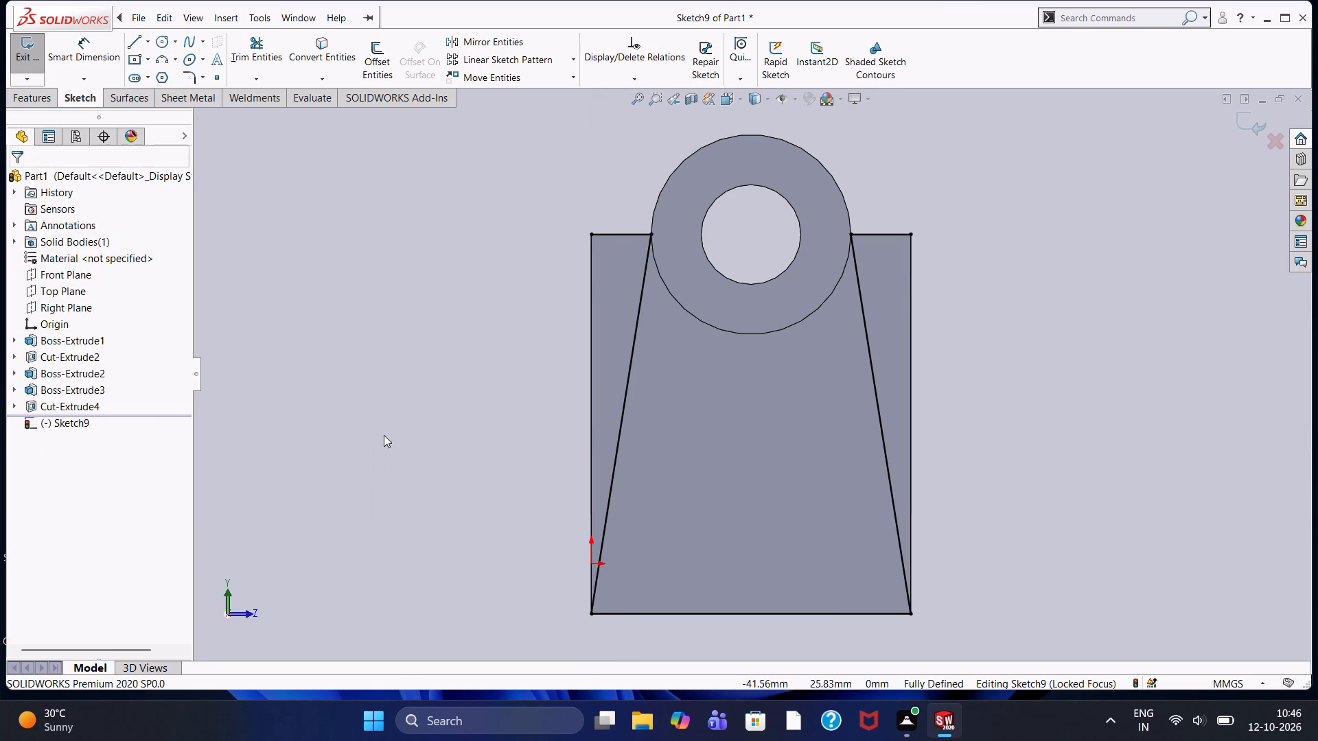
Cut-extrude the two side triangle regions 14 mm blind from the sketch plane through the end wall.
{"action": "left_click", "coordinate": [36, 94]}
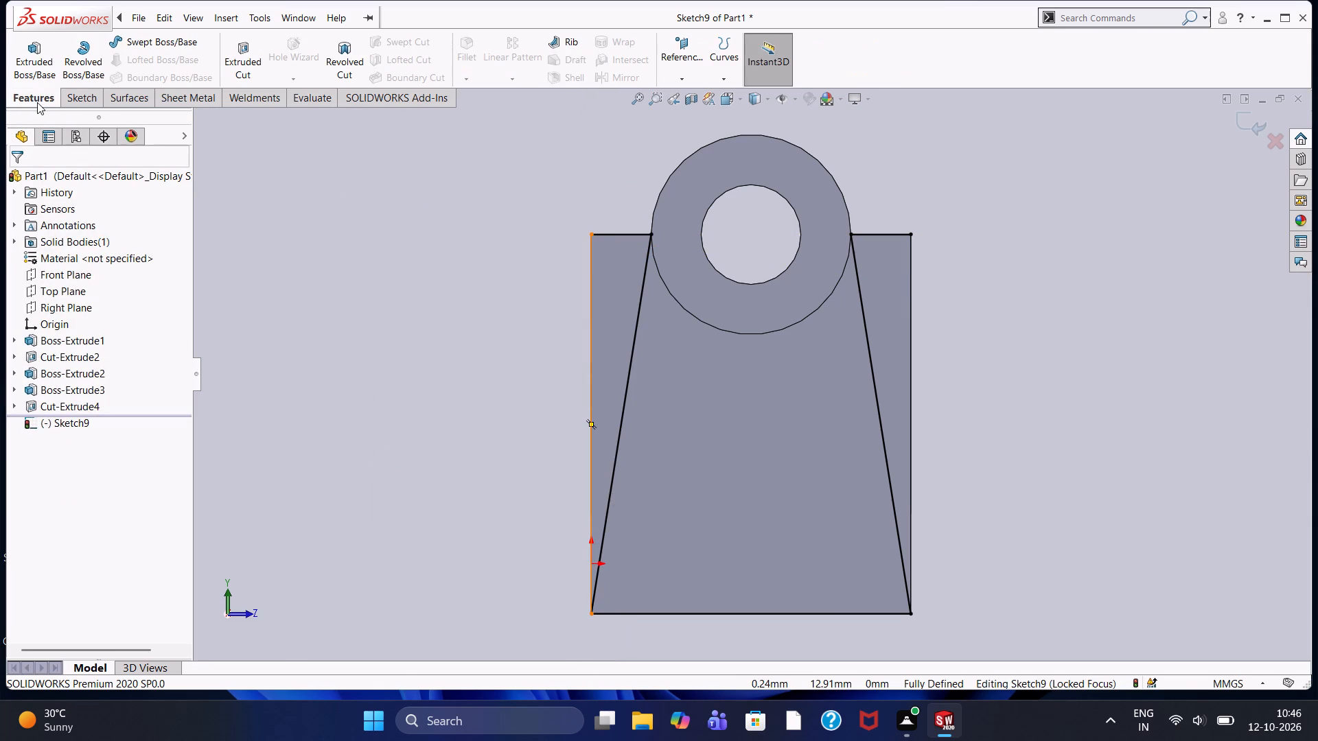
{"action": "left_click", "coordinate": [227, 62]}
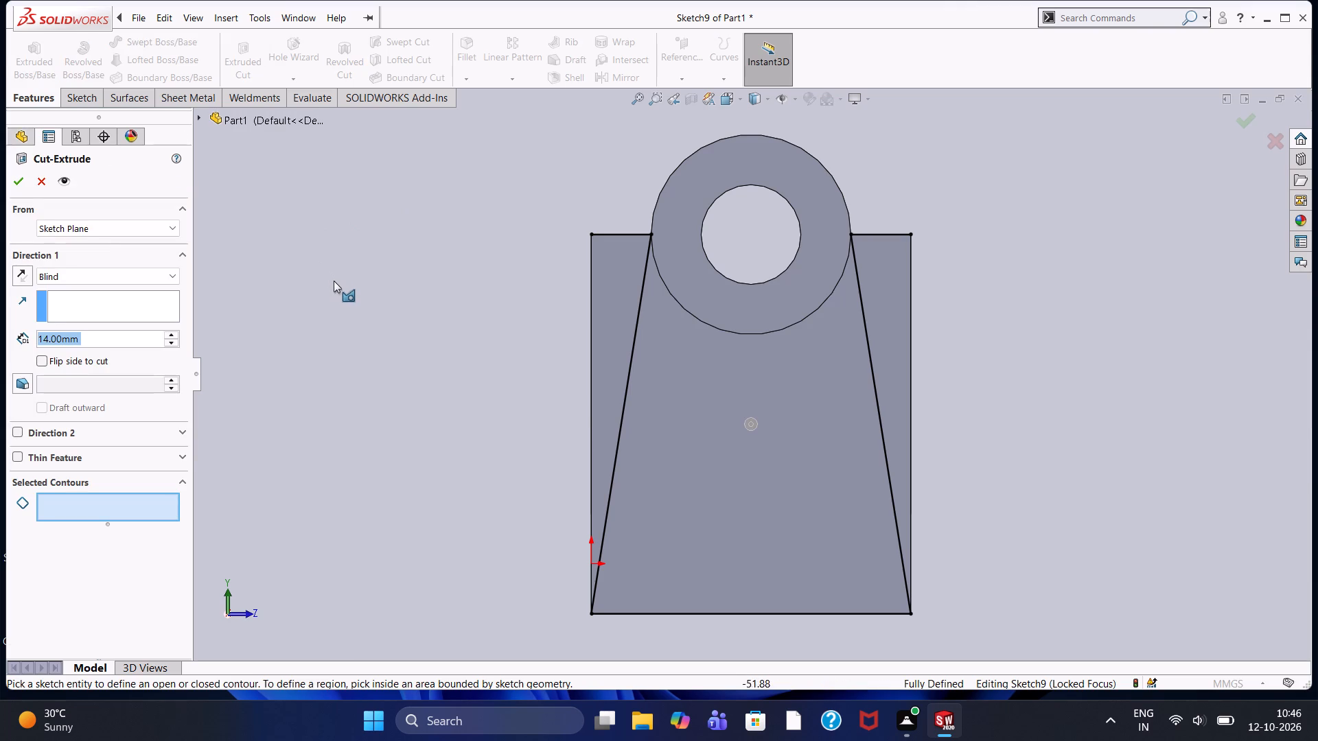
{"action": "middle_click_drag", "start_coordinate": [334, 281], "coordinate": [393, 334]}
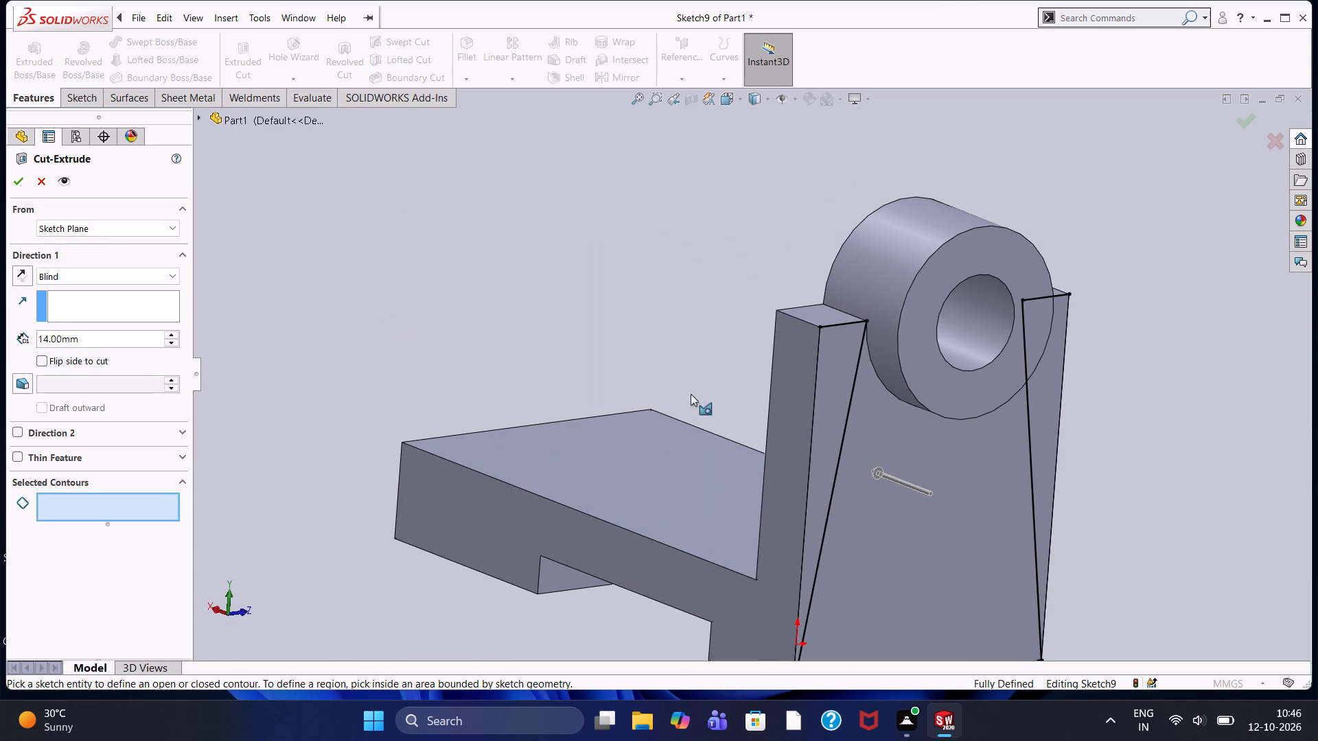
{"action": "left_click", "coordinate": [839, 369]}
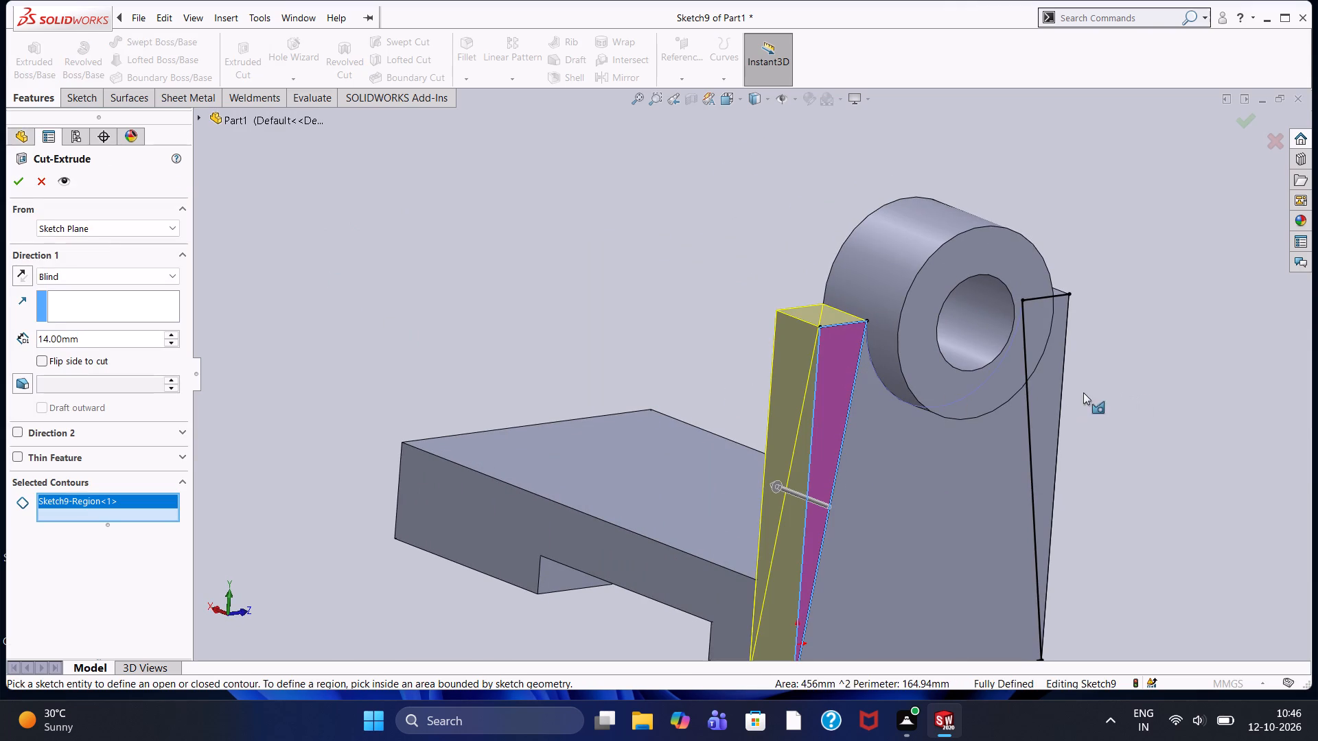
{"action": "left_click", "coordinate": [1044, 408]}
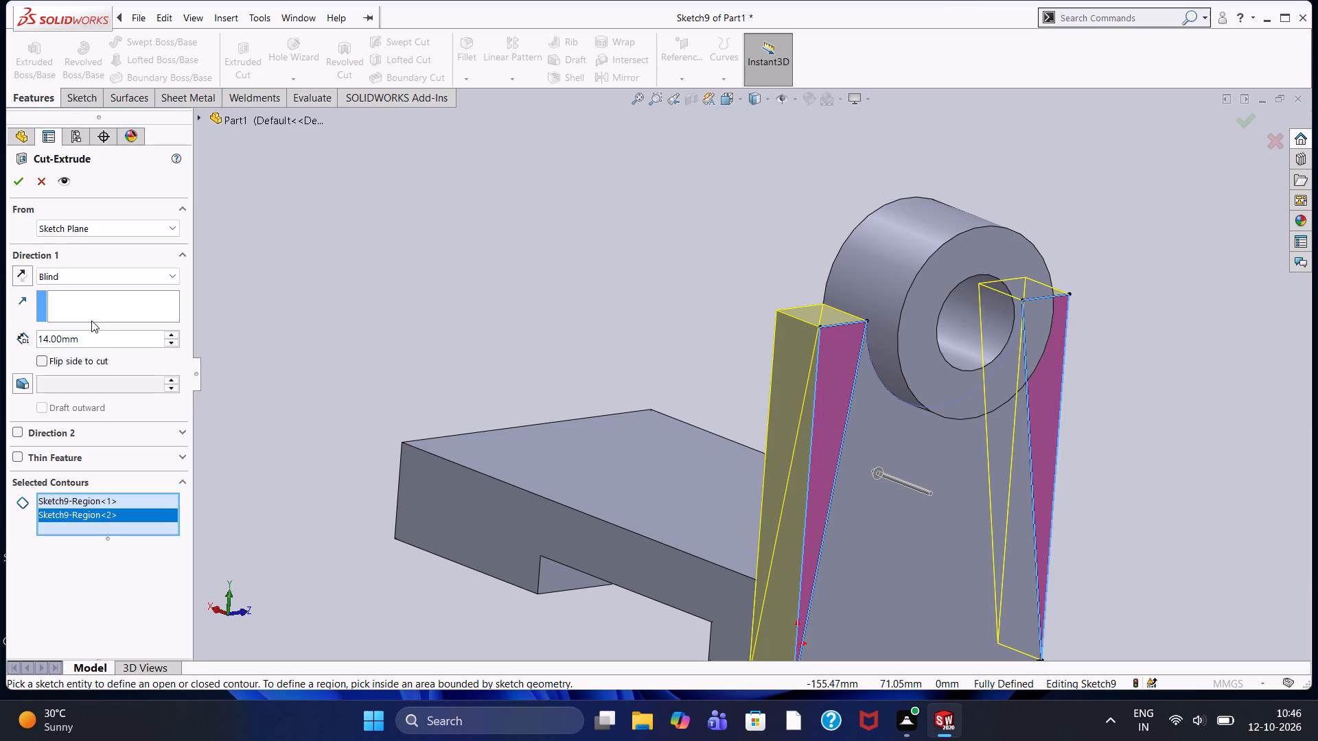
{"action": "left_click", "coordinate": [19, 186]}
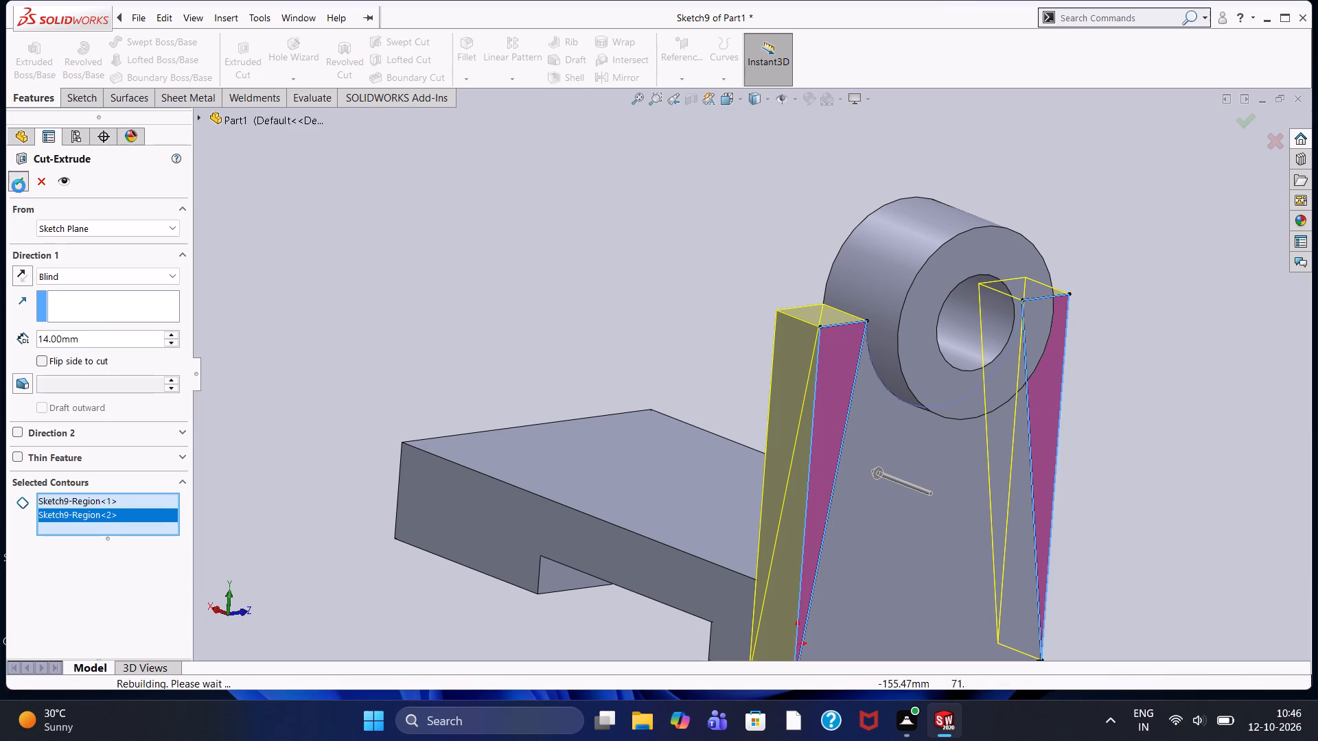
Examine the tapered end wall, its junction with the ring boss and the base from several angles.
{"action": "left_click", "coordinate": [397, 270]}
{"action": "middle_click_drag", "start_coordinate": [404, 265], "coordinate": [404, 264]}
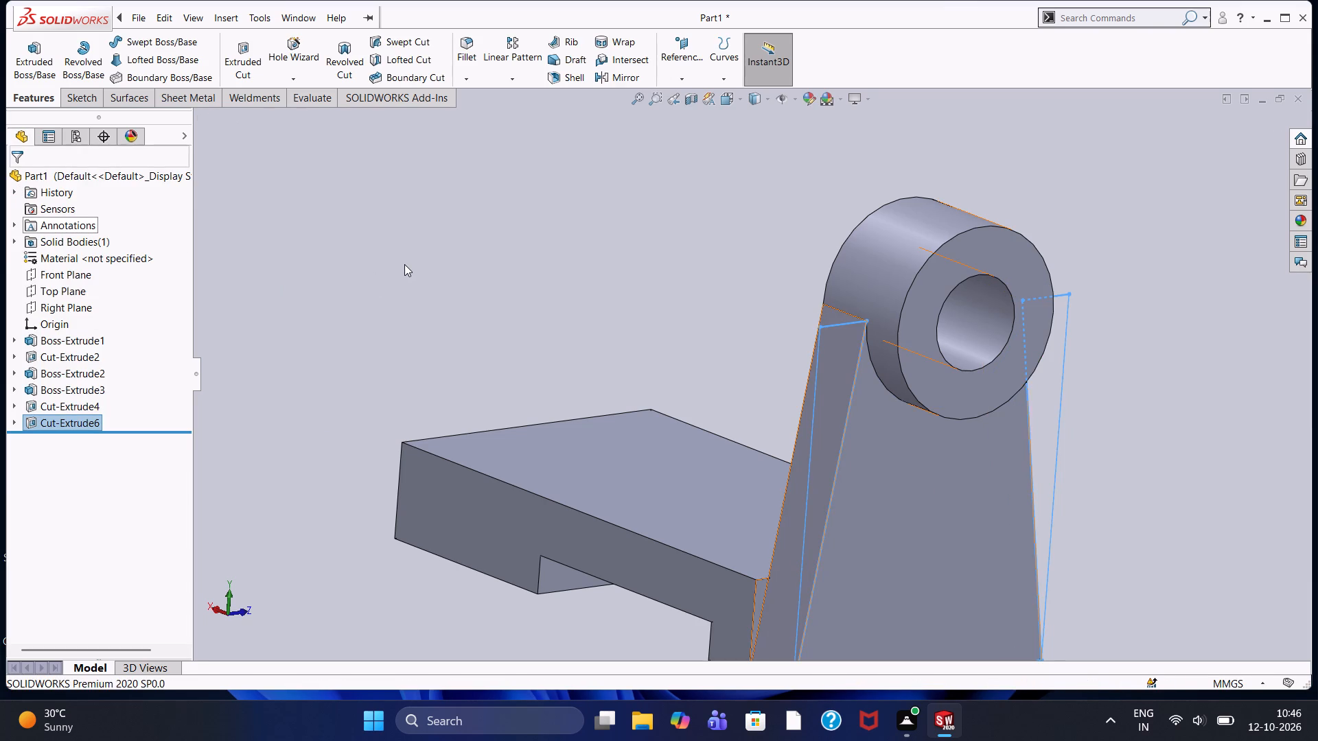
{"action": "middle_click_drag", "start_coordinate": [404, 264], "coordinate": [354, 247]}
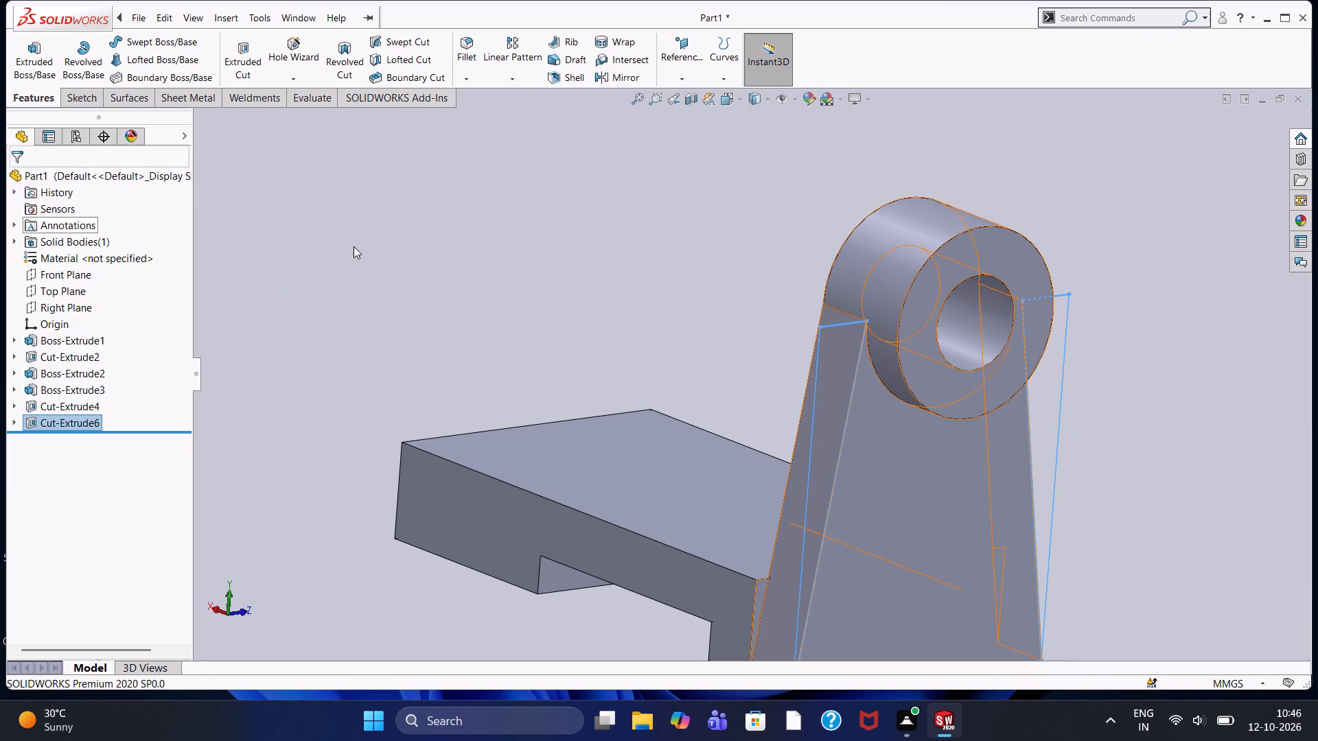
{"action": "middle_click_drag", "start_coordinate": [456, 289], "coordinate": [391, 198]}
{"action": "middle_click_drag", "start_coordinate": [447, 322], "coordinate": [357, 357]}
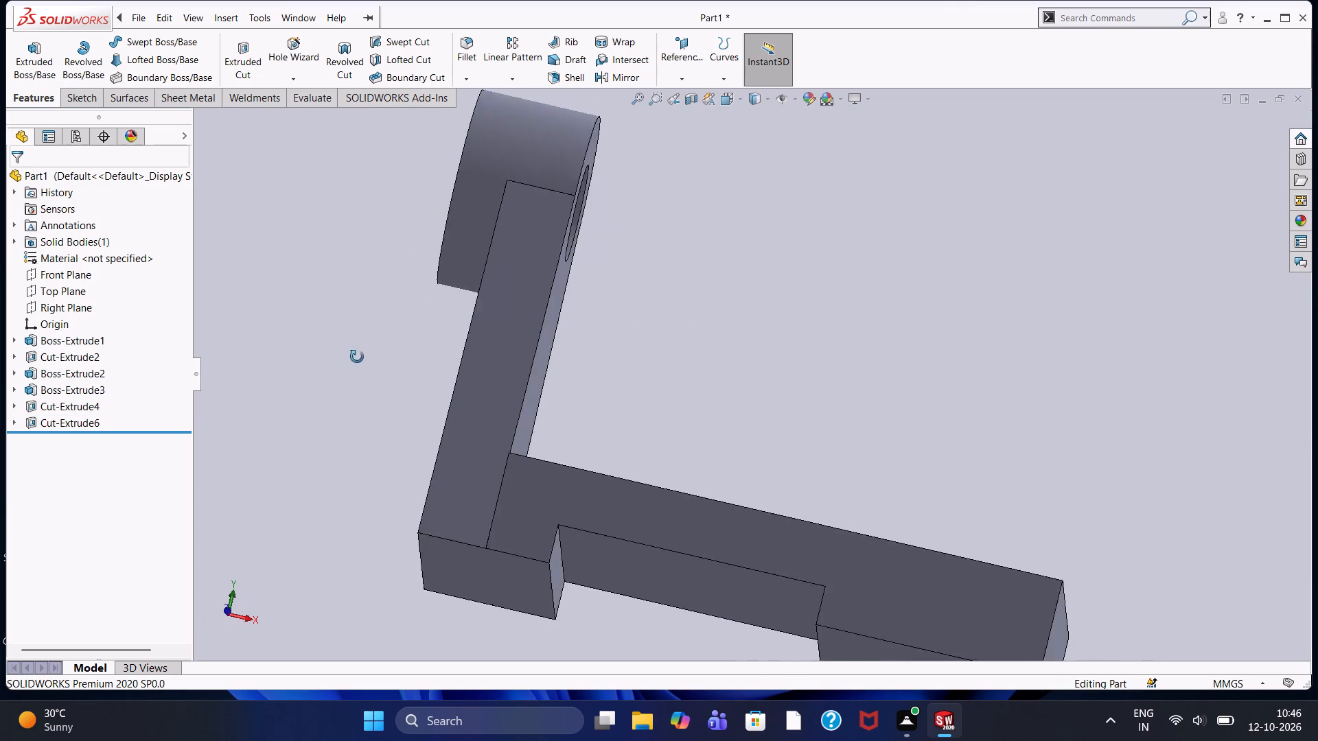
{"action": "middle_click_drag", "start_coordinate": [357, 357], "coordinate": [344, 402]}
{"action": "scroll", "coordinate": [344, 402], "scroll_direction": "down", "scroll_amount": 1}
{"action": "left_click", "coordinate": [363, 375]}
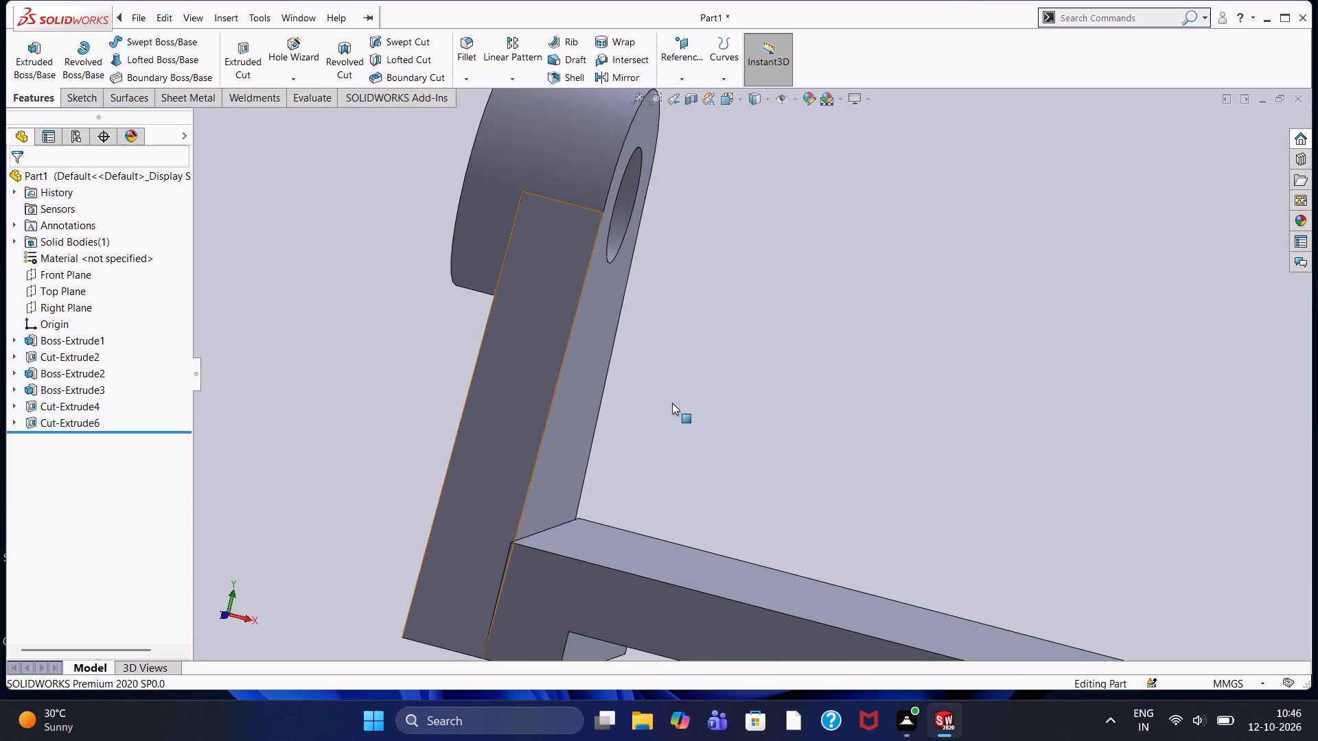
{"action": "scroll", "coordinate": [710, 277], "scroll_direction": "up", "scroll_amount": 1}
{"action": "middle_click_drag", "start_coordinate": [710, 277], "coordinate": [687, 401]}
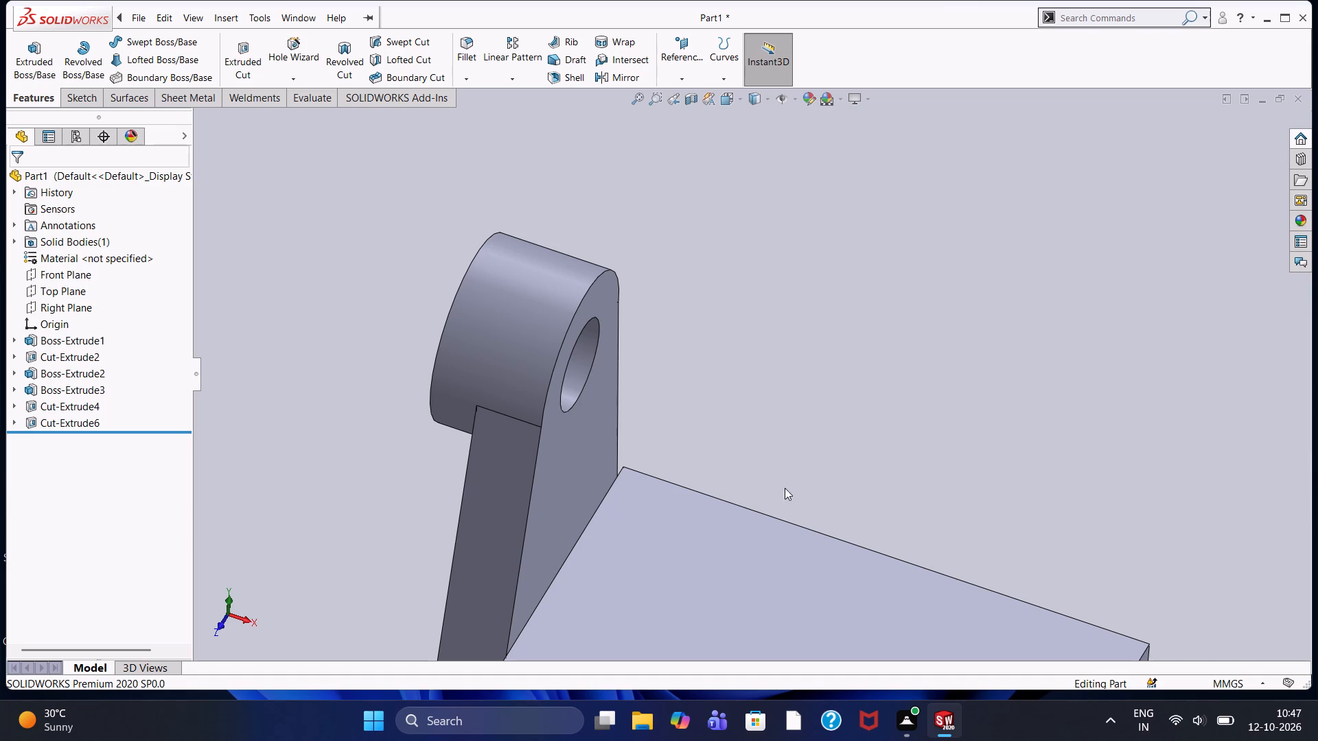
{"action": "scroll", "coordinate": [660, 501], "scroll_direction": "up", "scroll_amount": 3}
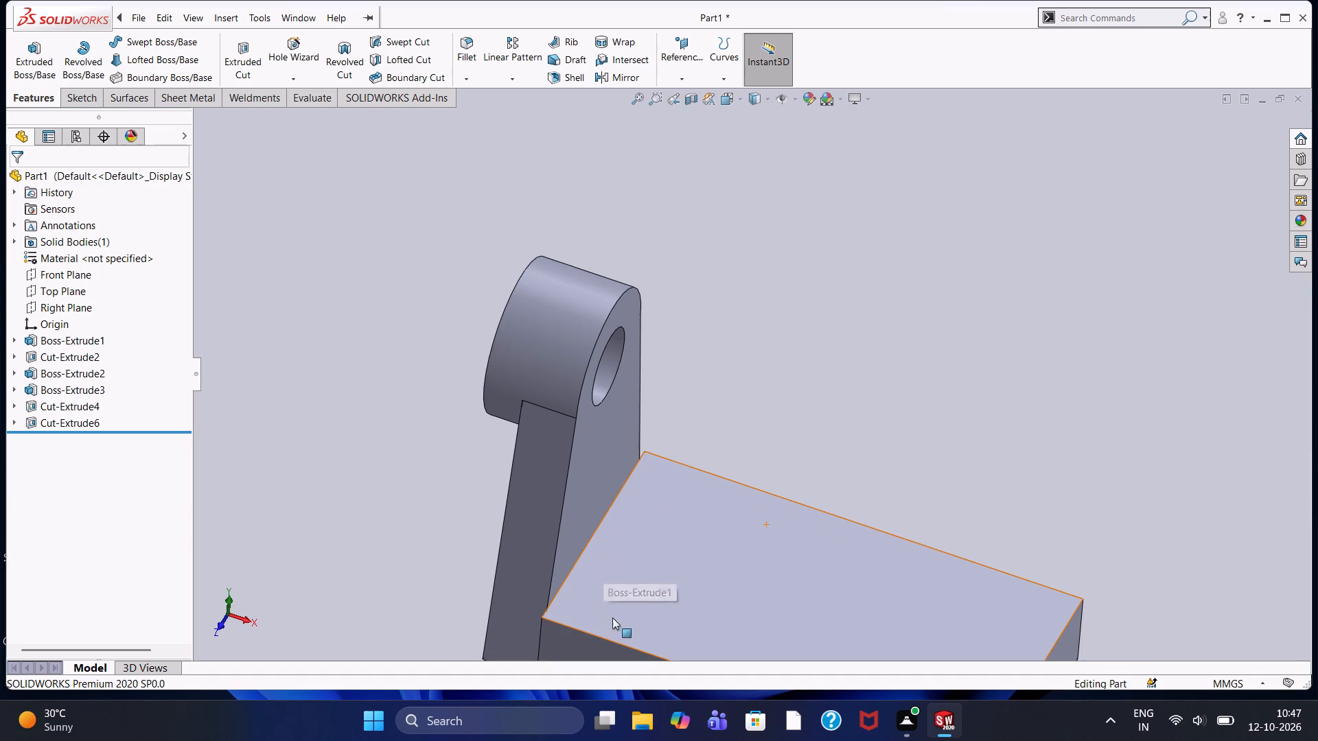
Start a sketch on the base's top face and draw a 50 mm horizontal centerline from the midpoint of the wall-side edge.
{"action": "left_click", "coordinate": [688, 580]}
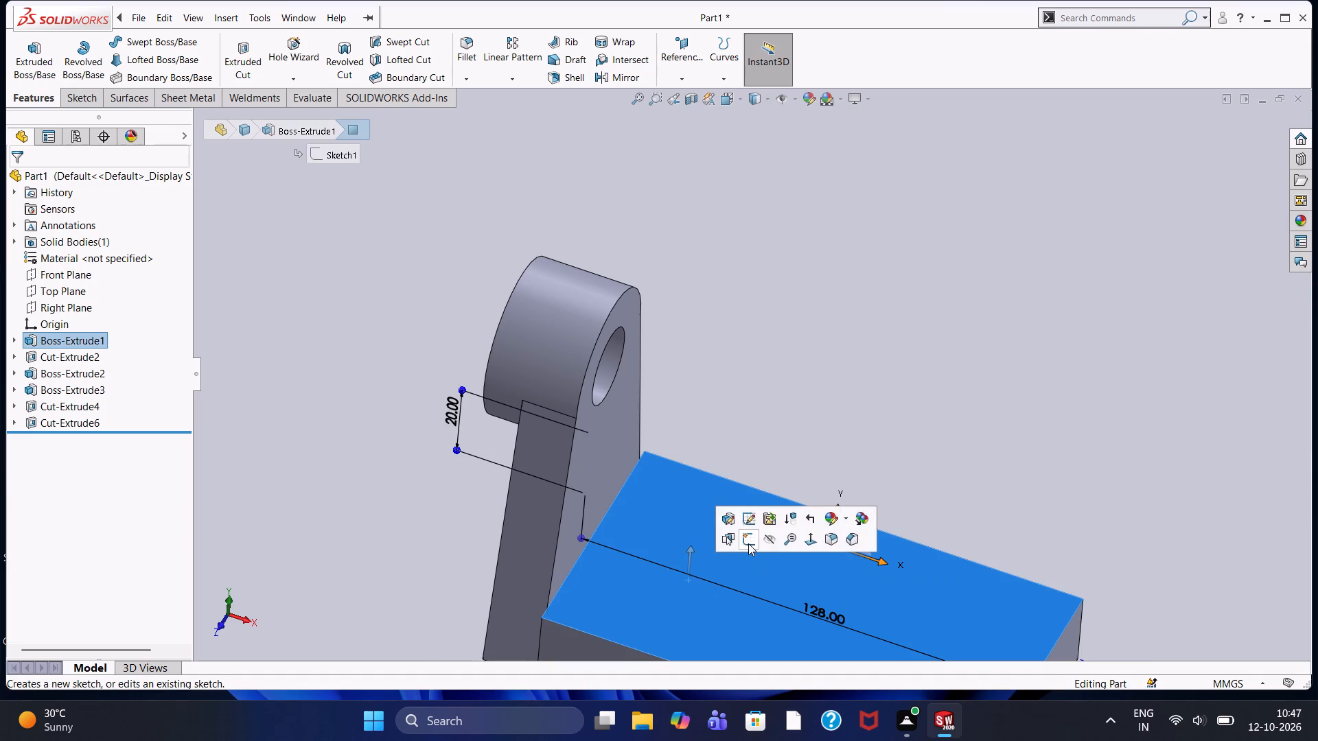
{"action": "left_click", "coordinate": [748, 543]}
{"action": "key", "text": "ctrl+8"}
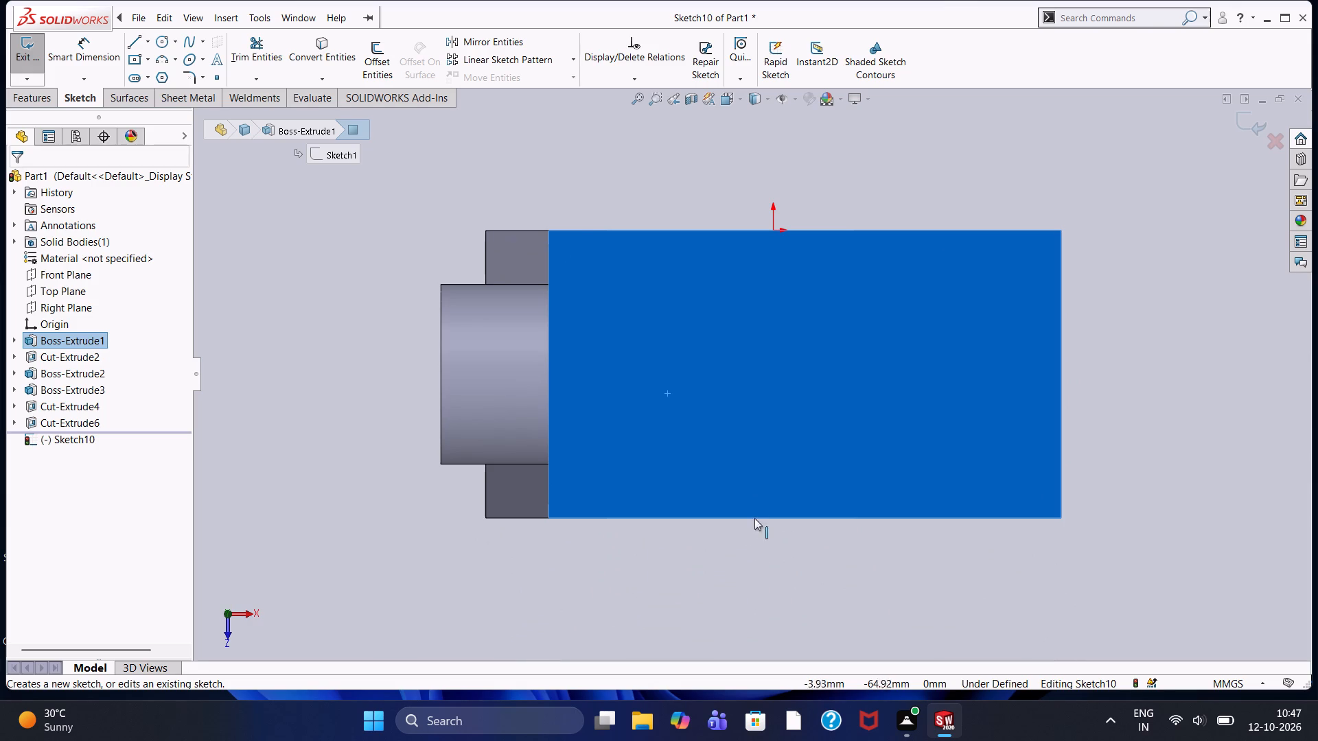
{"action": "key", "text": "Escape"}
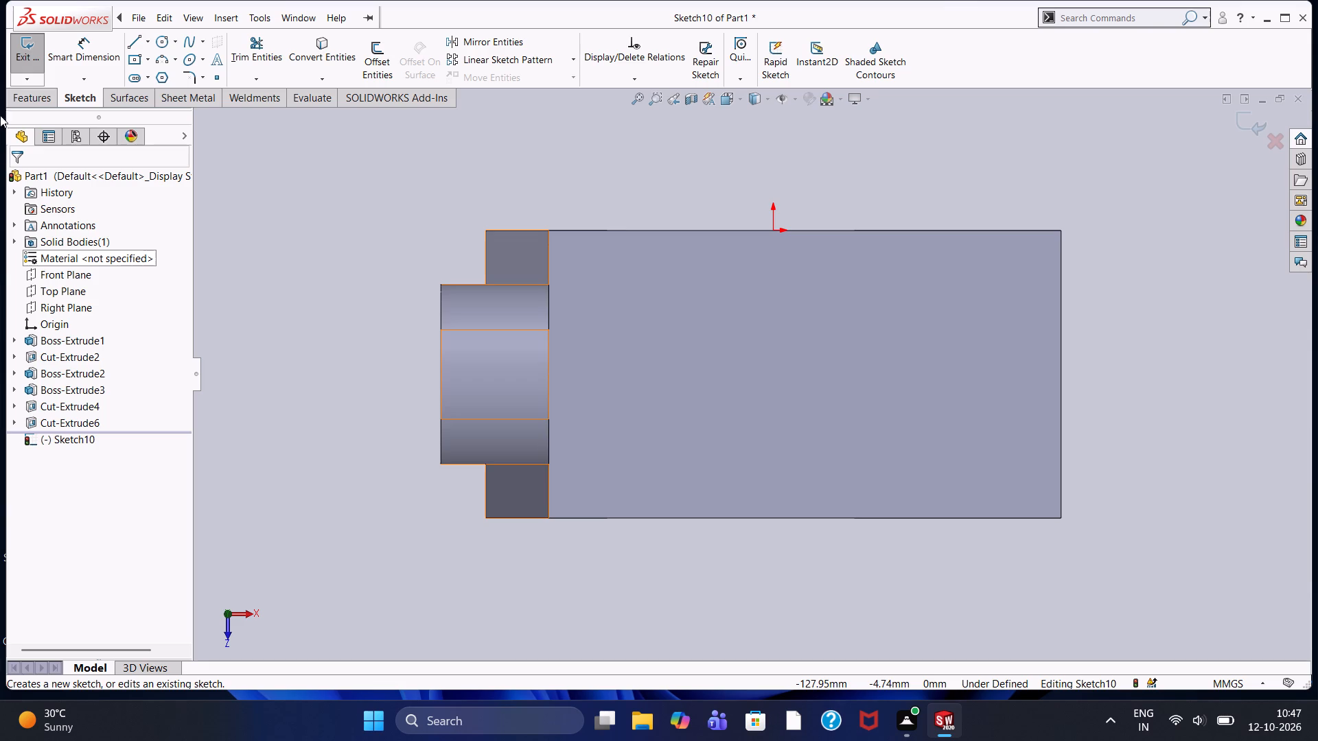
{"action": "left_click", "coordinate": [147, 40]}
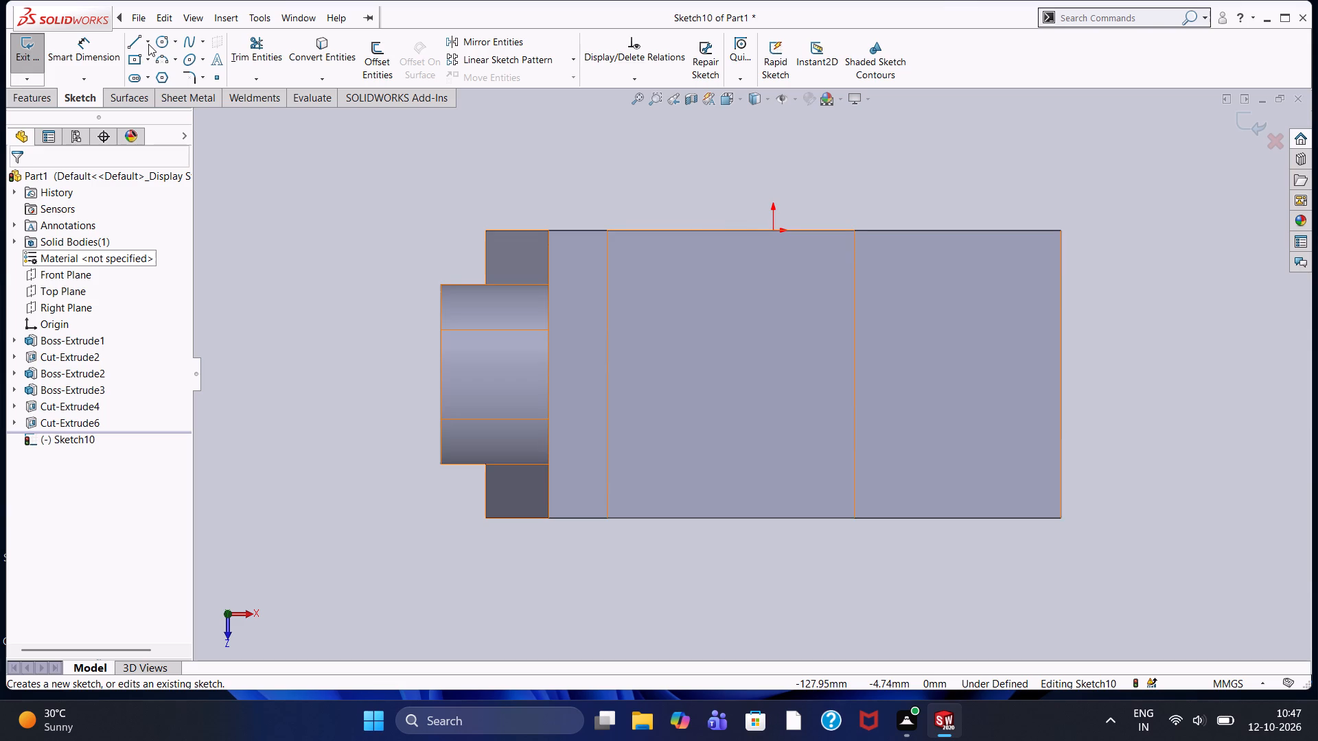
{"action": "left_click", "coordinate": [147, 42]}
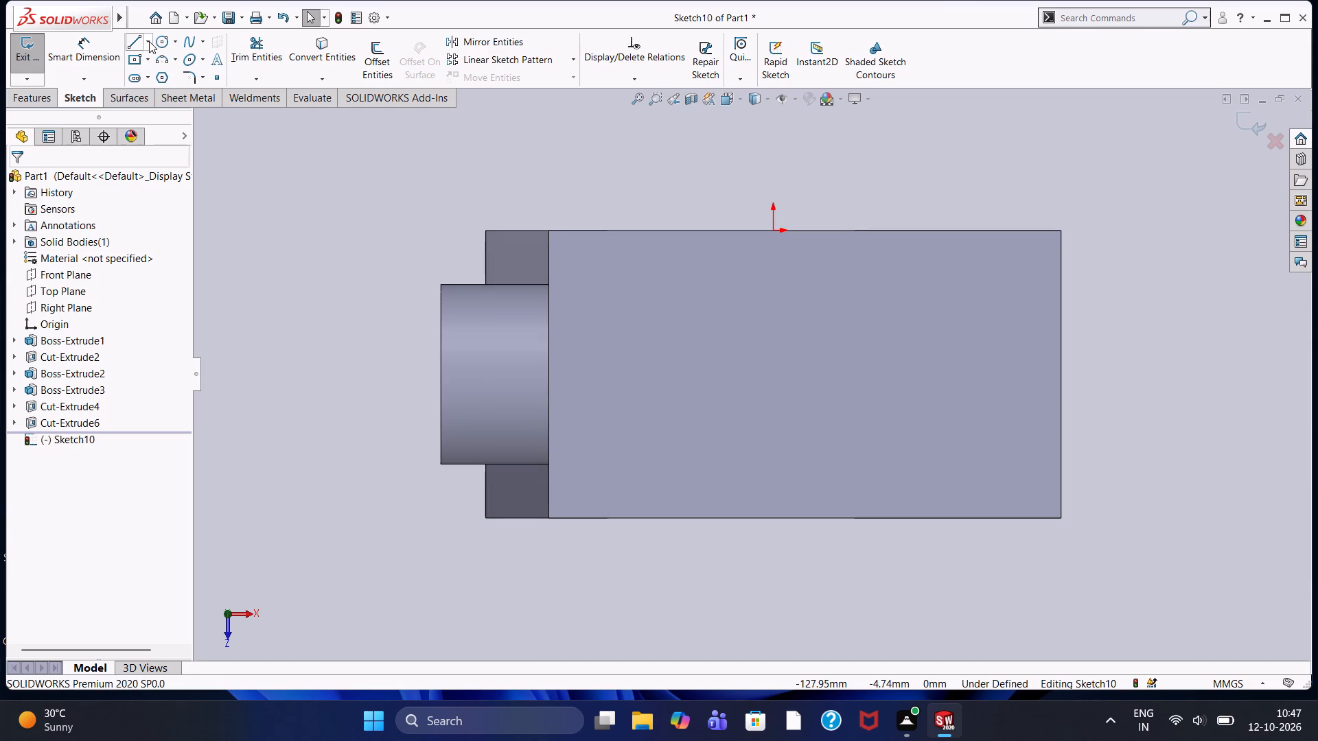
{"action": "left_click", "coordinate": [149, 41]}
{"action": "left_click", "coordinate": [150, 78]}
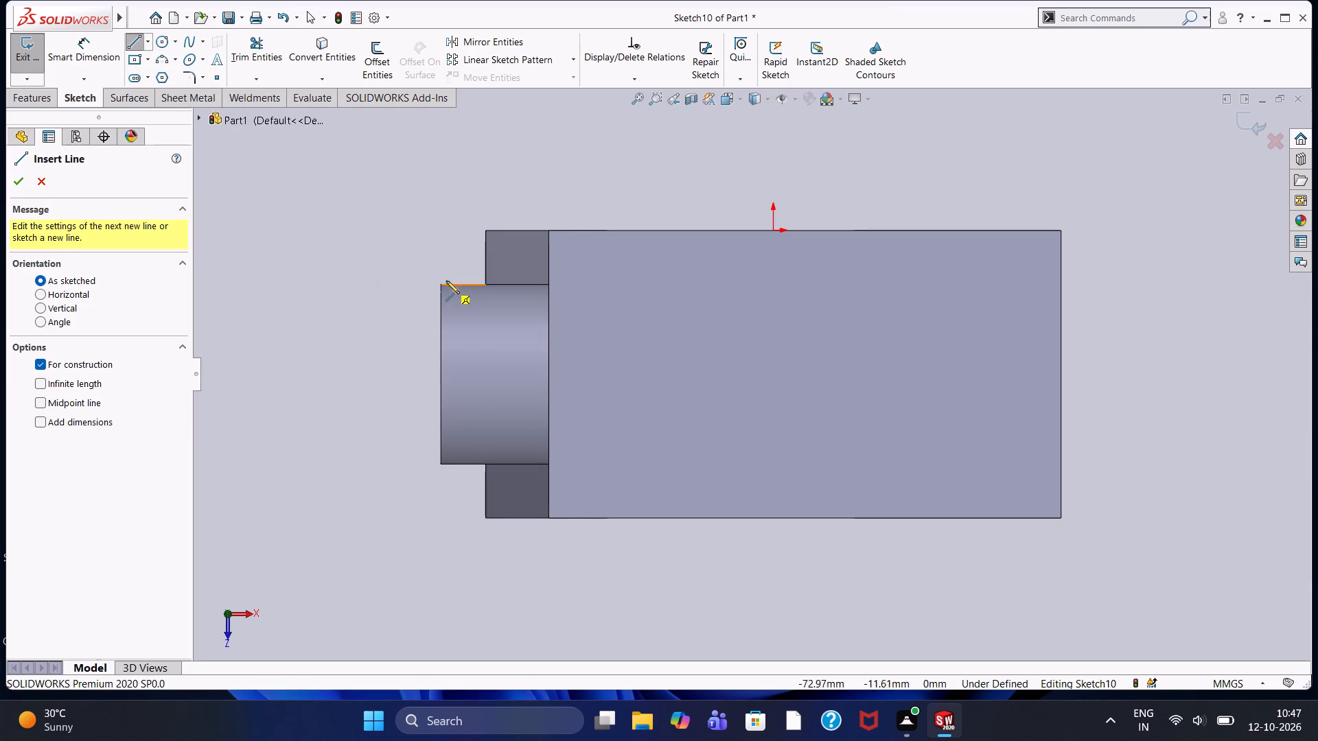
{"action": "left_click", "coordinate": [549, 375]}
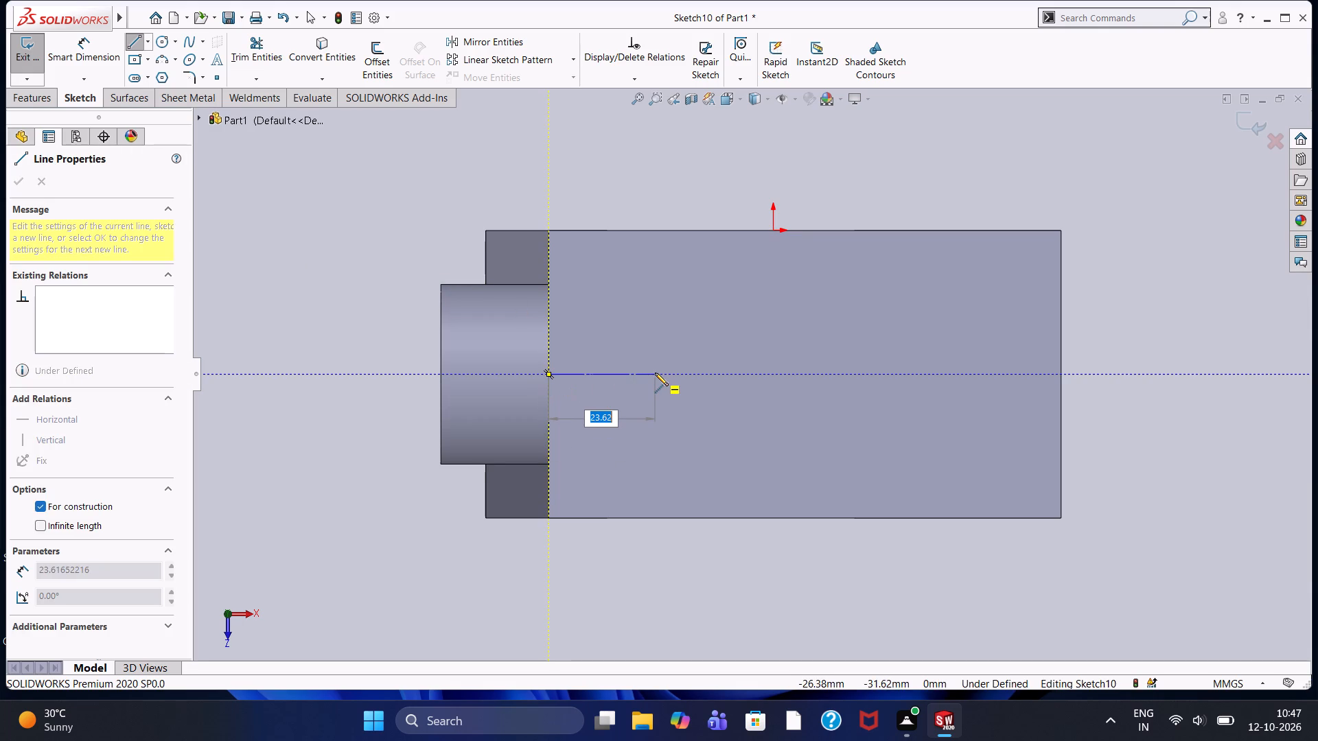
{"action": "key", "text": "5"}
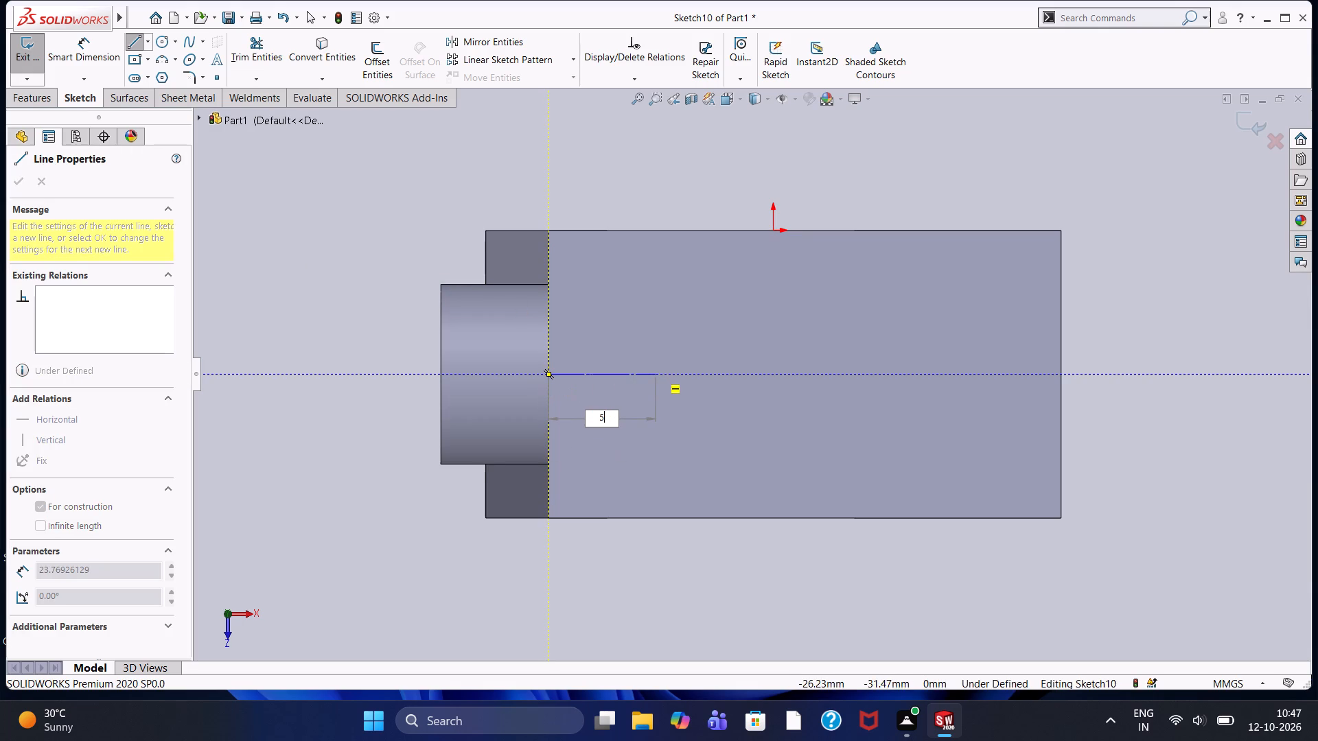
{"action": "key", "text": "0"}
{"action": "key", "text": "Return"}
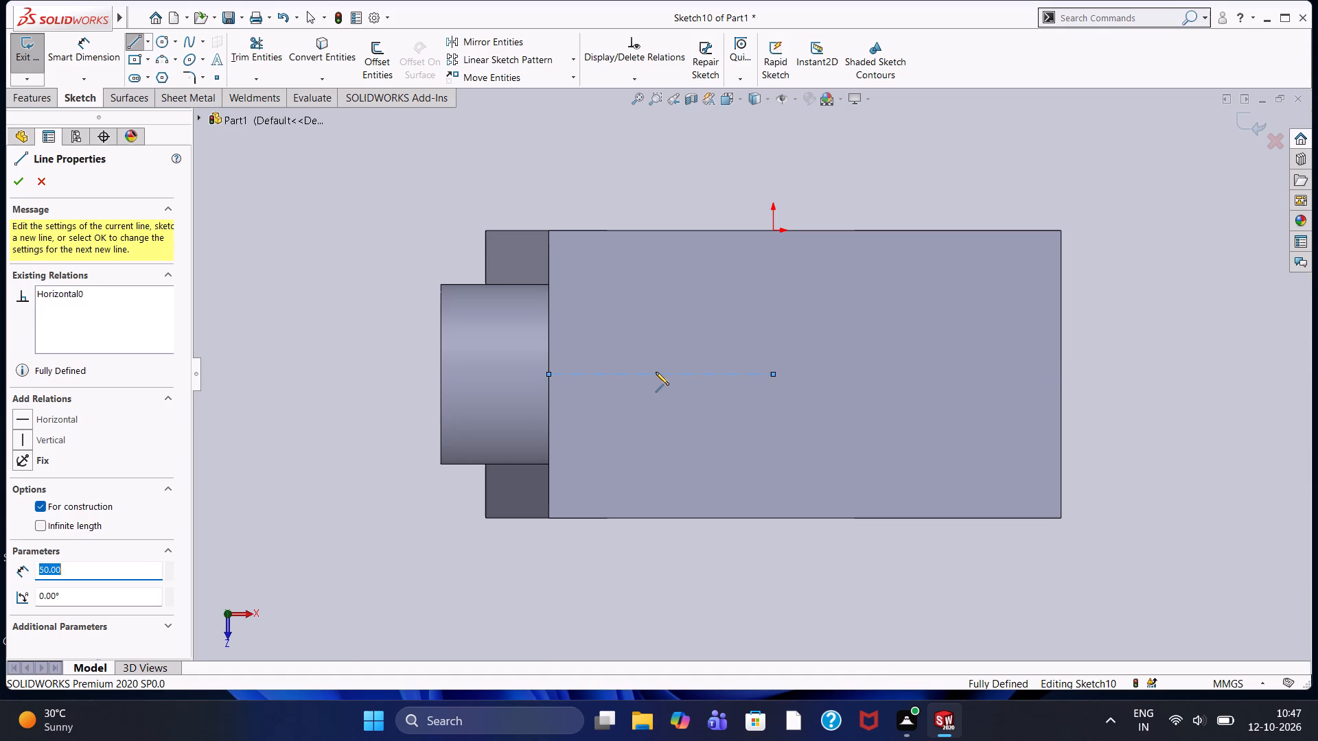
{"action": "key", "text": "Escape"}
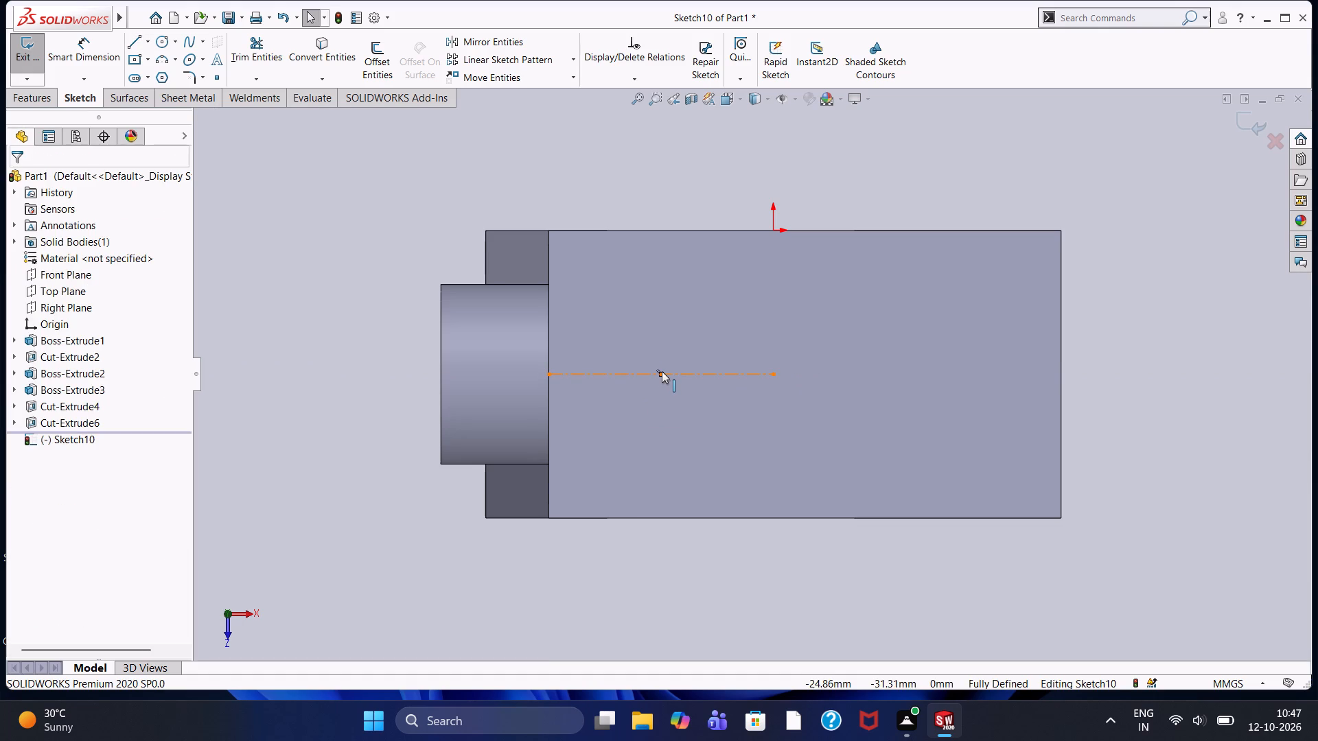
{"action": "key", "text": "Escape"}
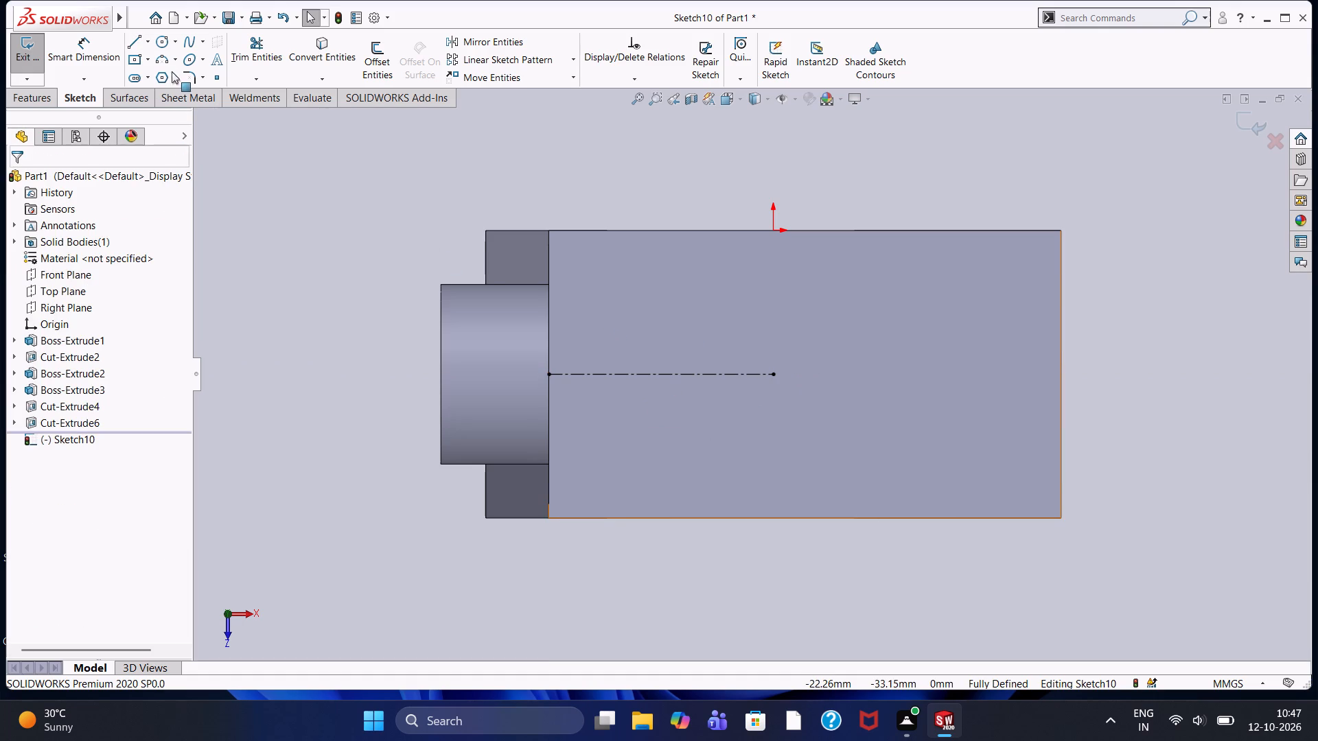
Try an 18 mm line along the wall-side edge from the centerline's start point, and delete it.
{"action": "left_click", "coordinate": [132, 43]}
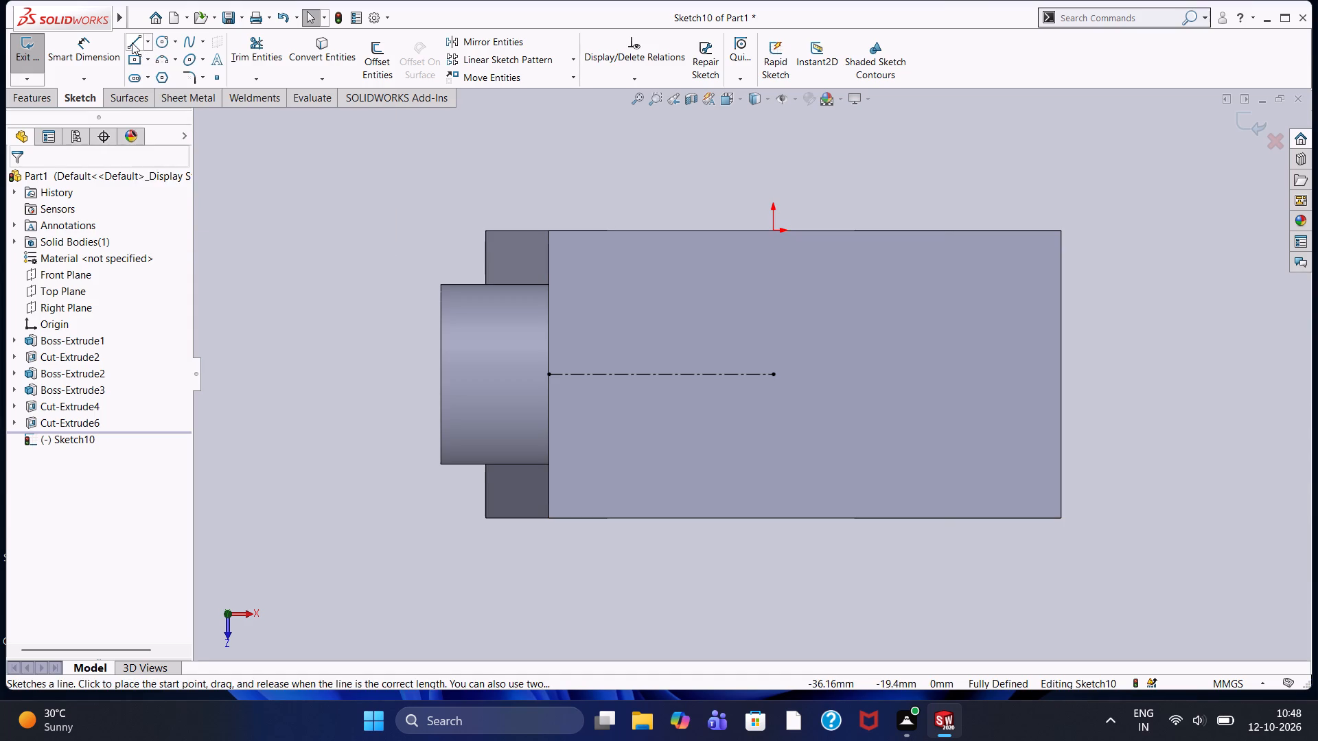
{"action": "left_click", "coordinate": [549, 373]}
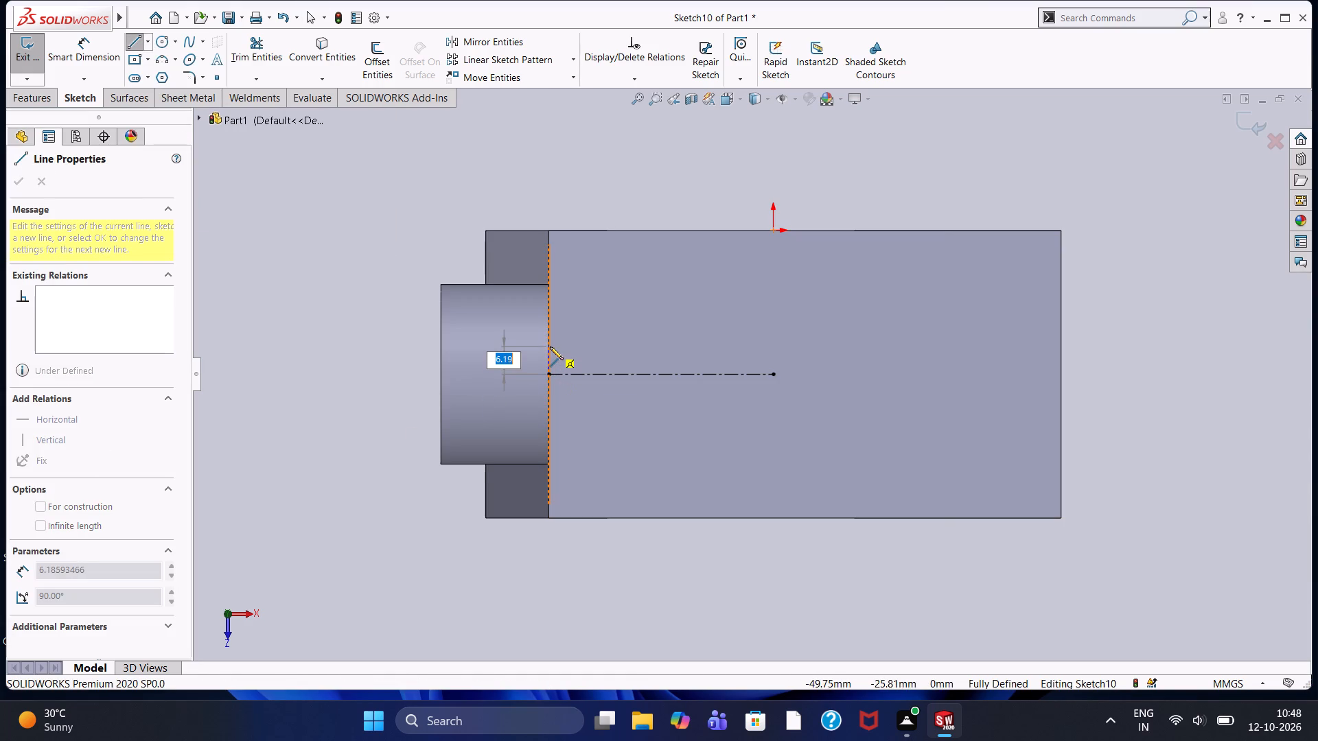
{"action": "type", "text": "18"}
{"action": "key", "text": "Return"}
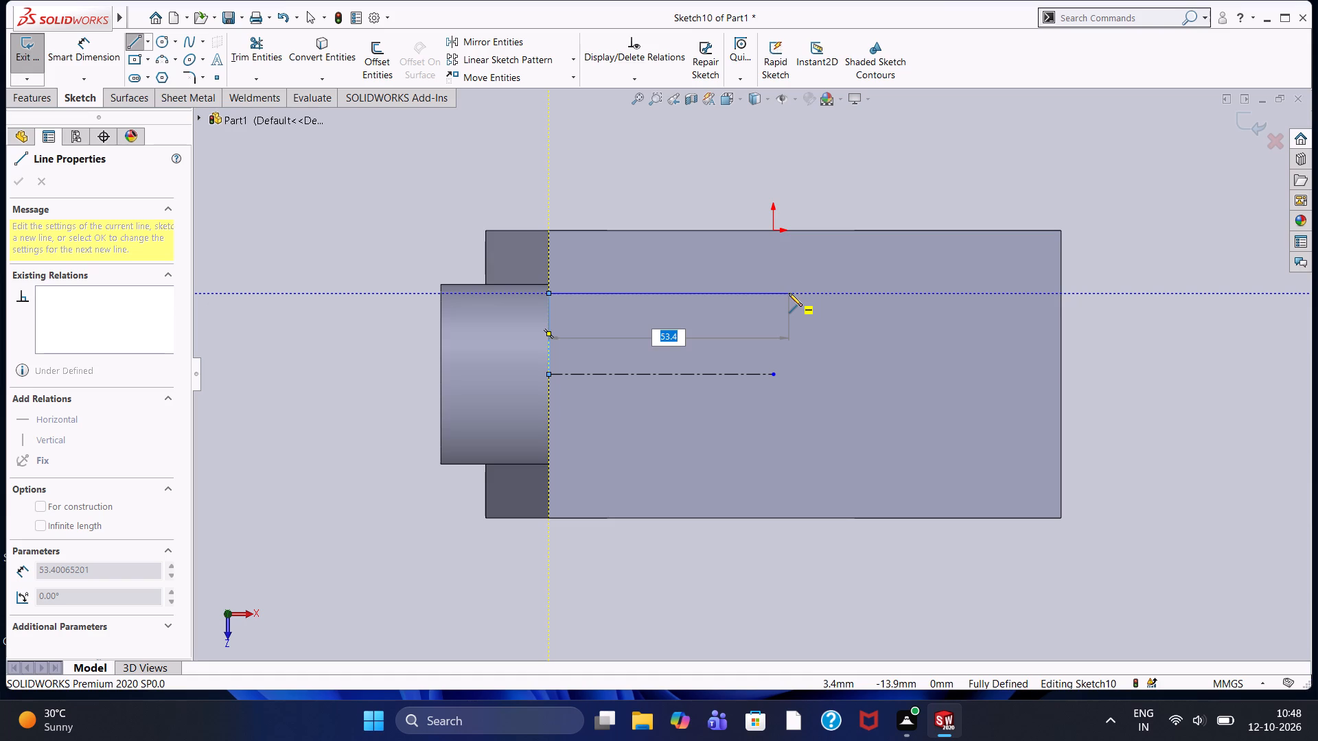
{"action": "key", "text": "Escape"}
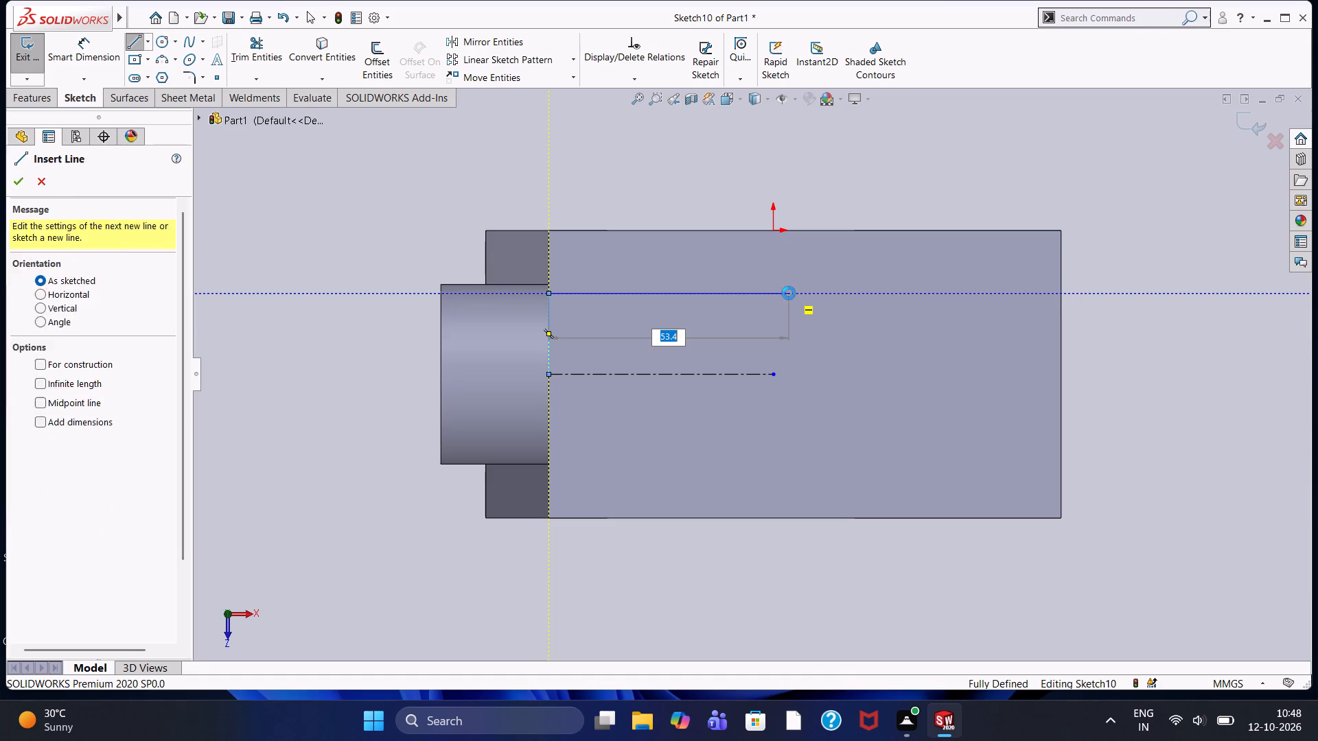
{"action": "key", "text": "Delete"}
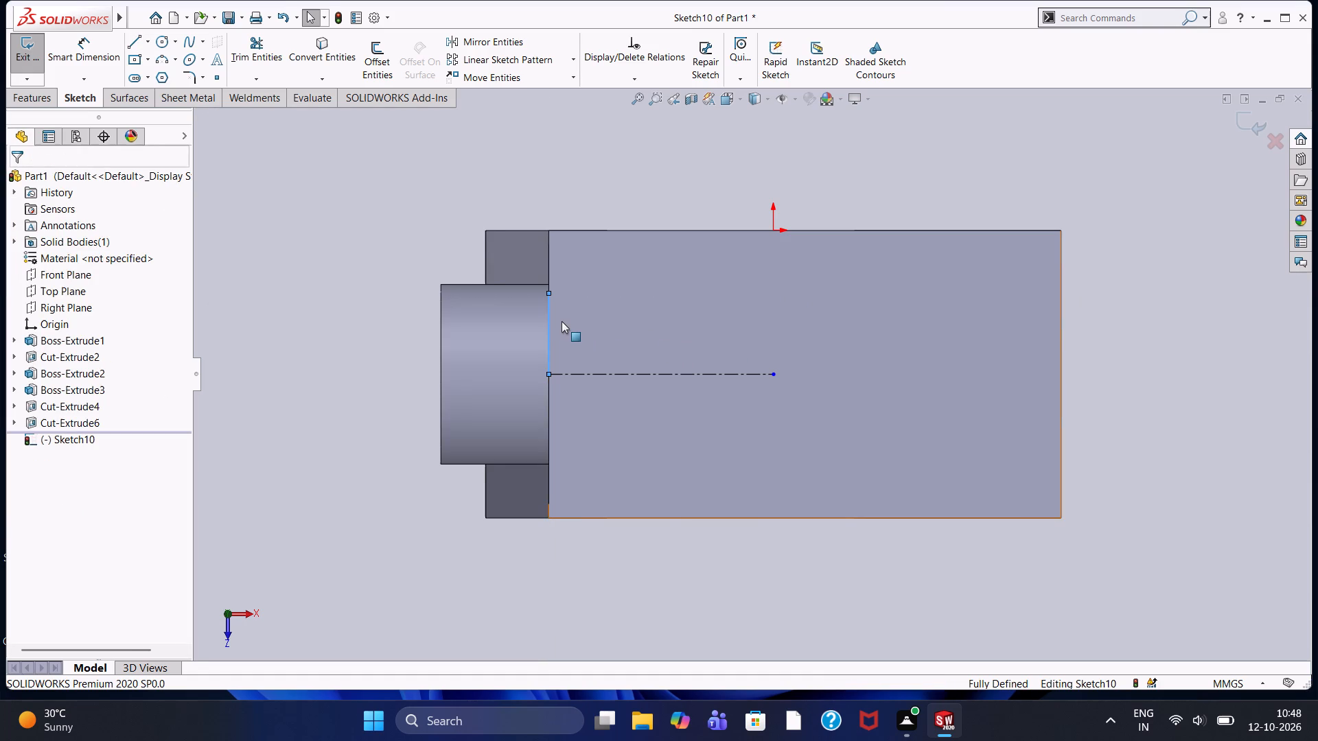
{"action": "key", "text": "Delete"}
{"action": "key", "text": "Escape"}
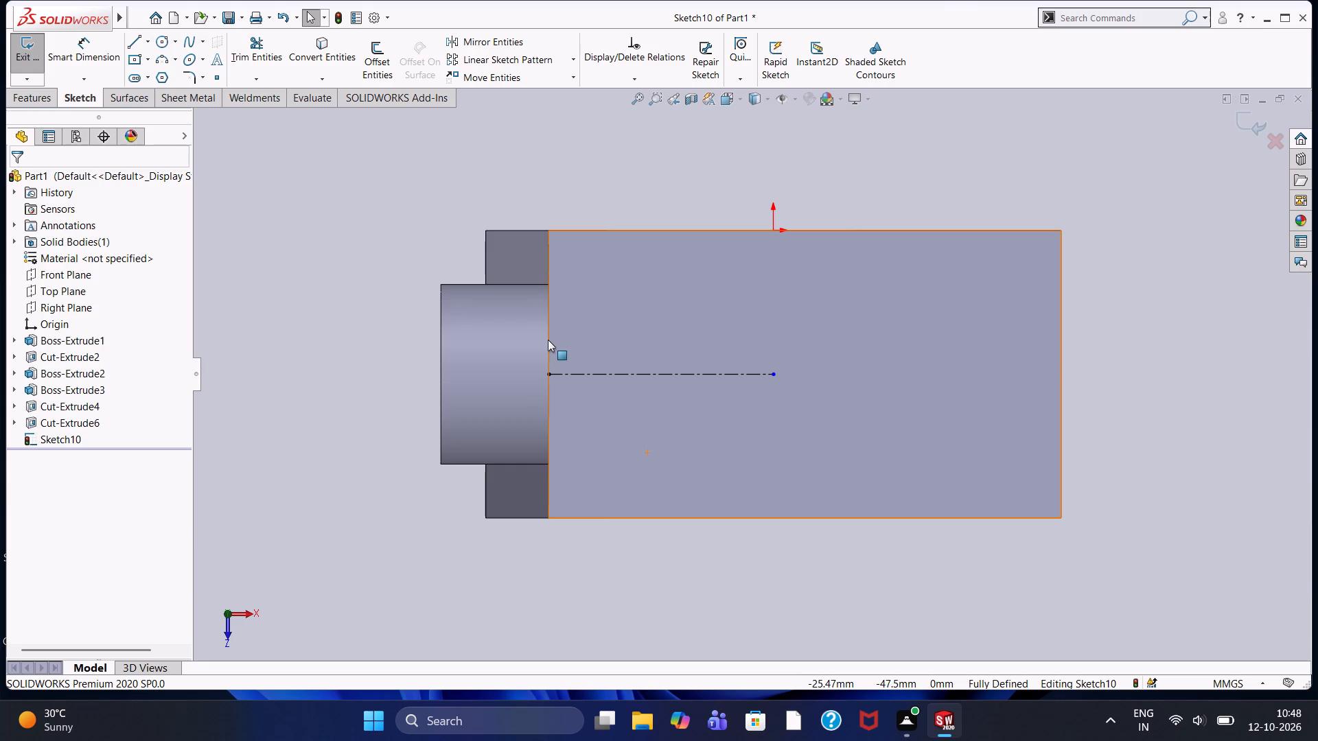
Draw a 6 mm line from the centerline's start along the wall-side edge towards the origin side, continuing with a 50 mm horizontal line.
{"action": "left_click", "coordinate": [137, 44]}
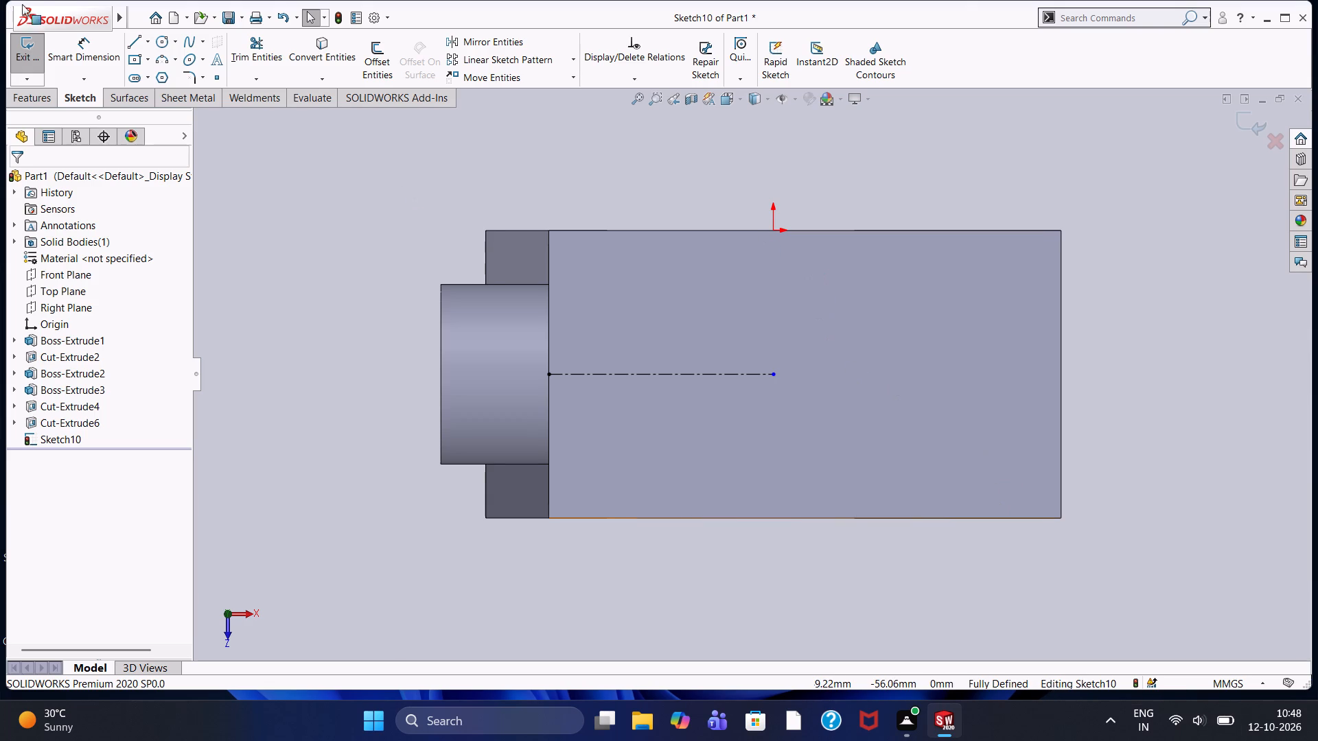
{"action": "key", "text": "Escape"}
{"action": "left_click", "coordinate": [128, 40]}
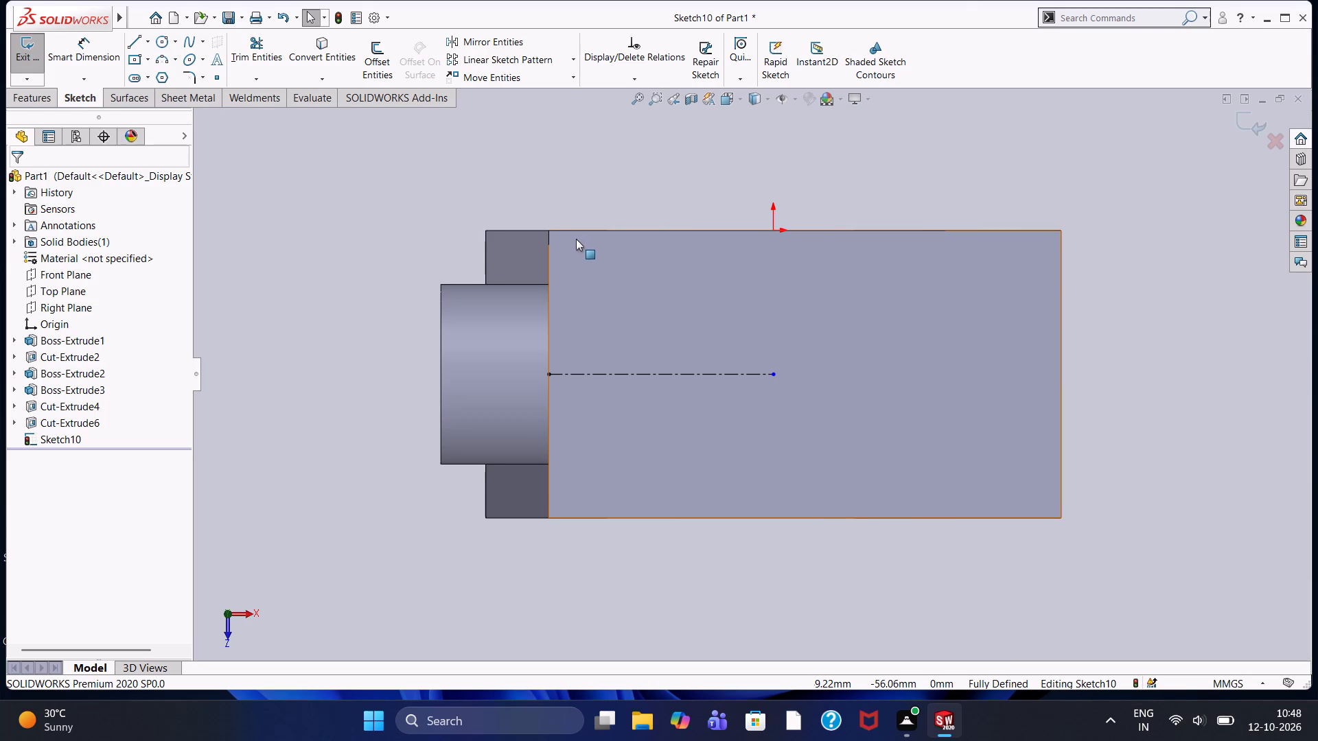
{"action": "left_click", "coordinate": [134, 43]}
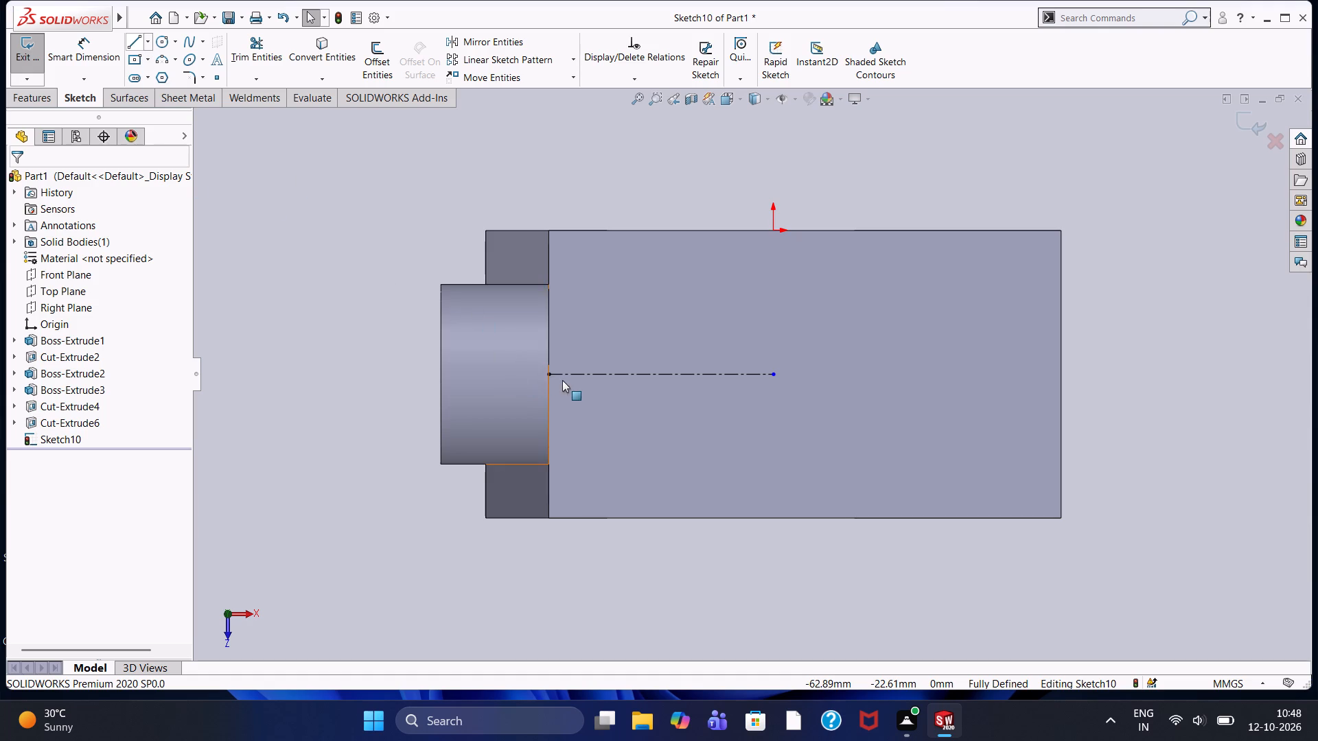
{"action": "left_click", "coordinate": [130, 45]}
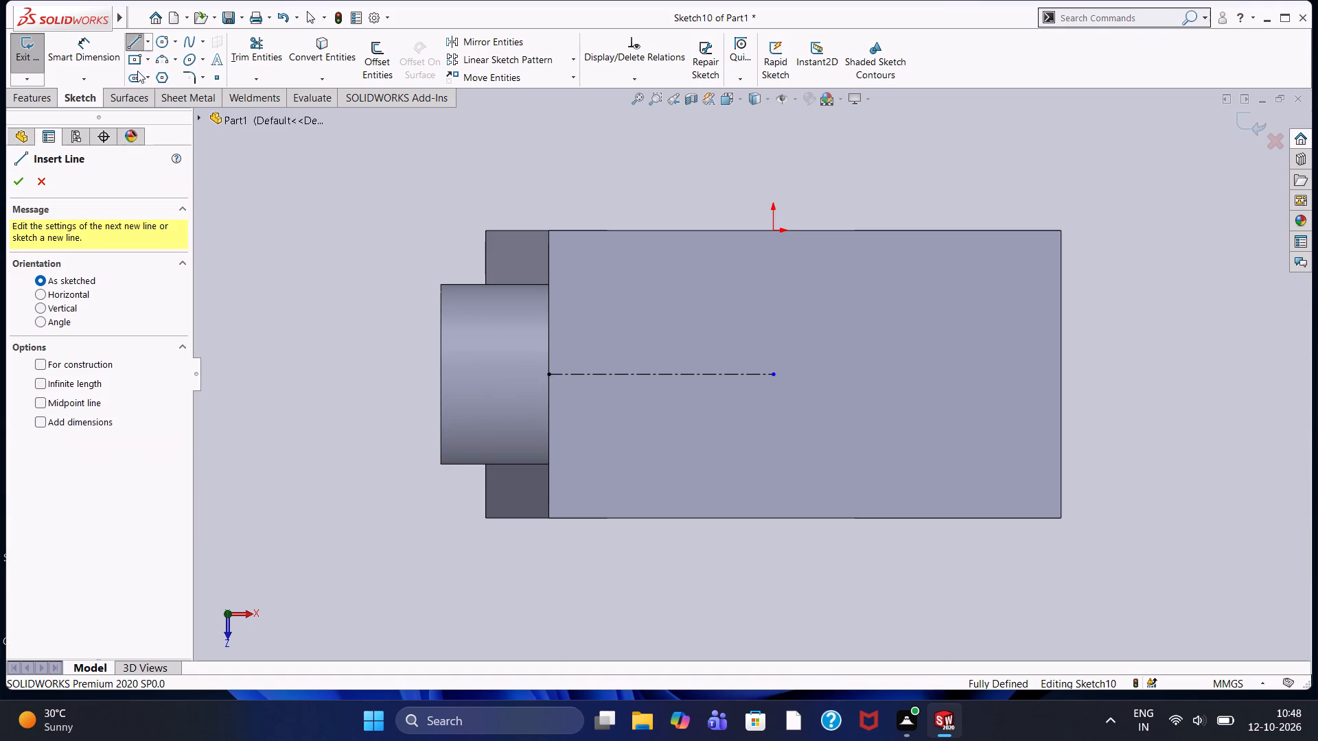
{"action": "left_click", "coordinate": [548, 375]}
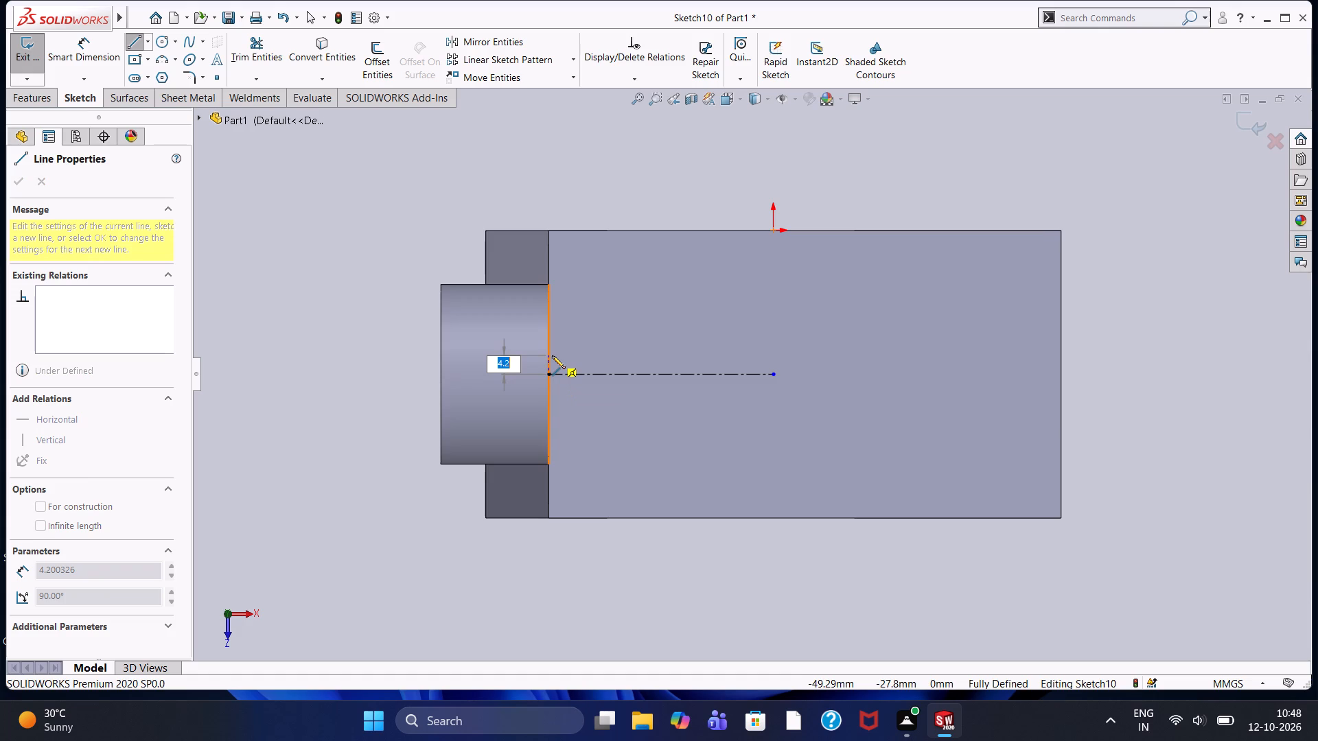
{"action": "key", "text": "6"}
{"action": "key", "text": "Return"}
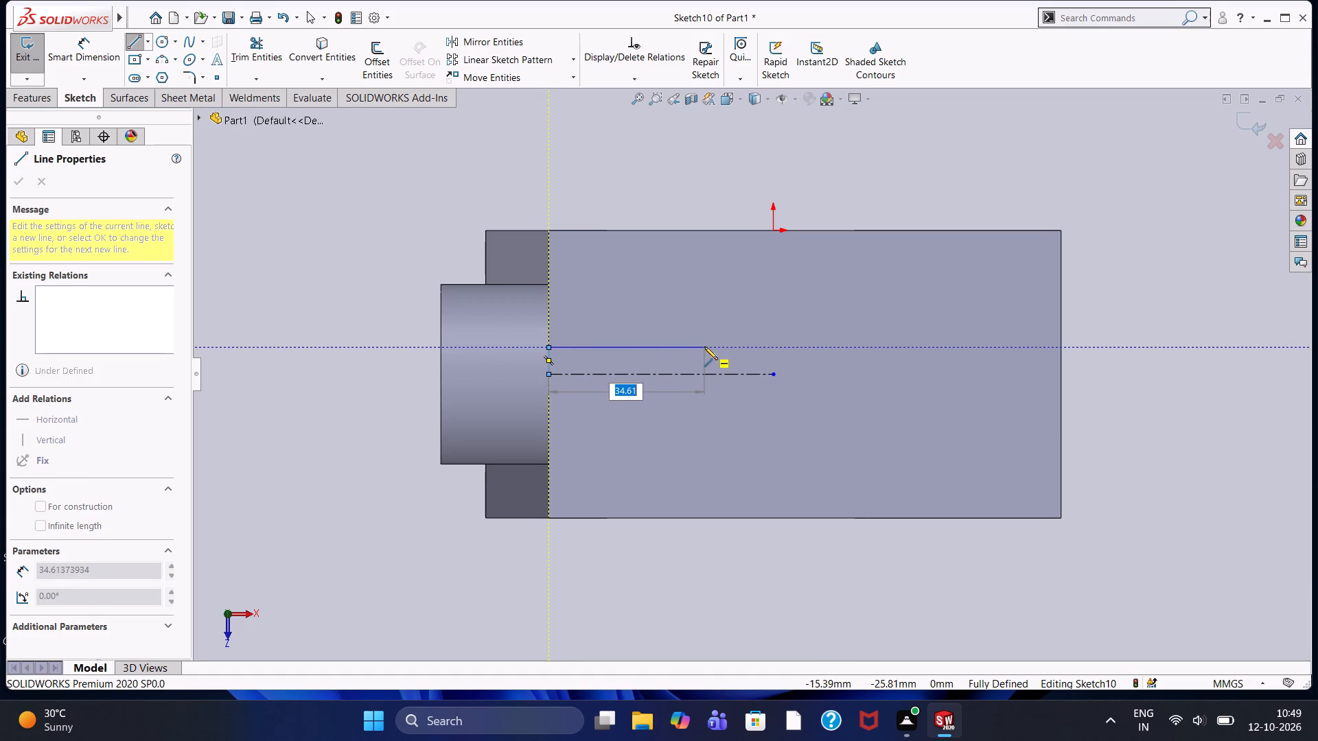
{"action": "type", "text": "50"}
{"action": "key", "text": "Return"}
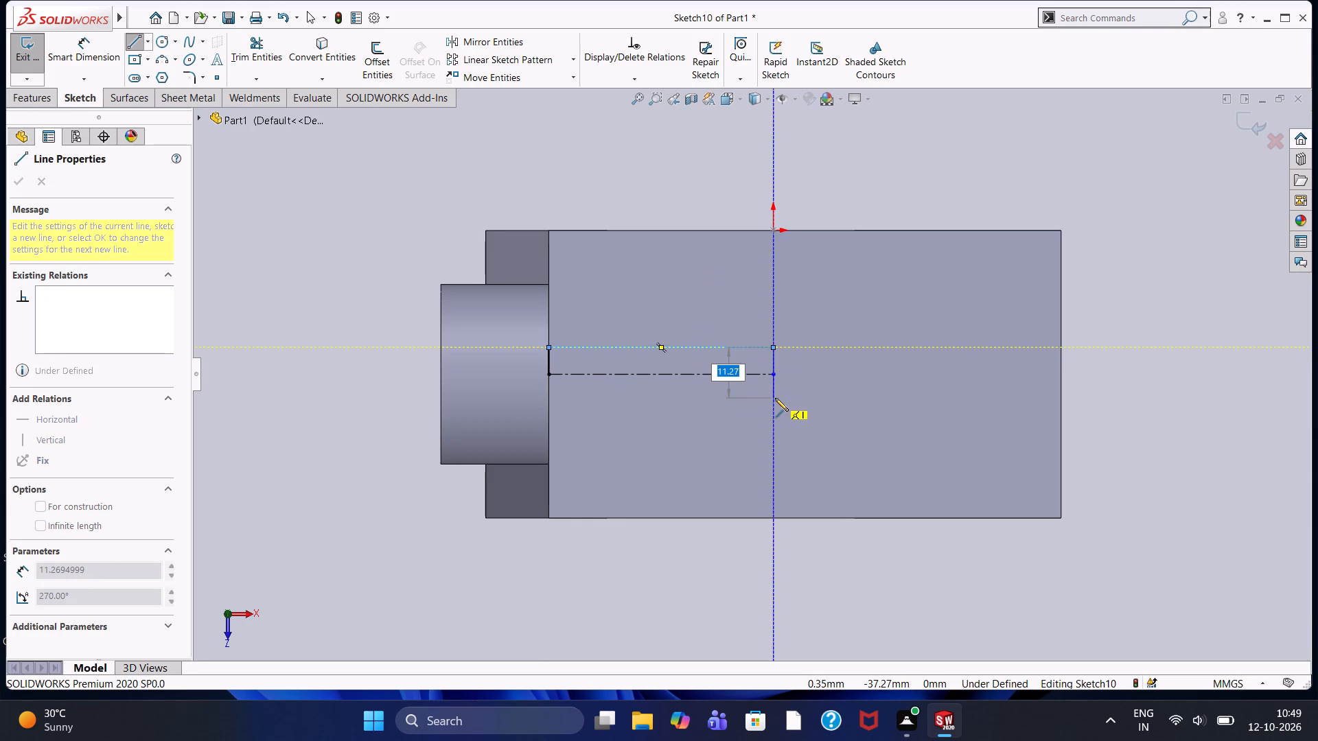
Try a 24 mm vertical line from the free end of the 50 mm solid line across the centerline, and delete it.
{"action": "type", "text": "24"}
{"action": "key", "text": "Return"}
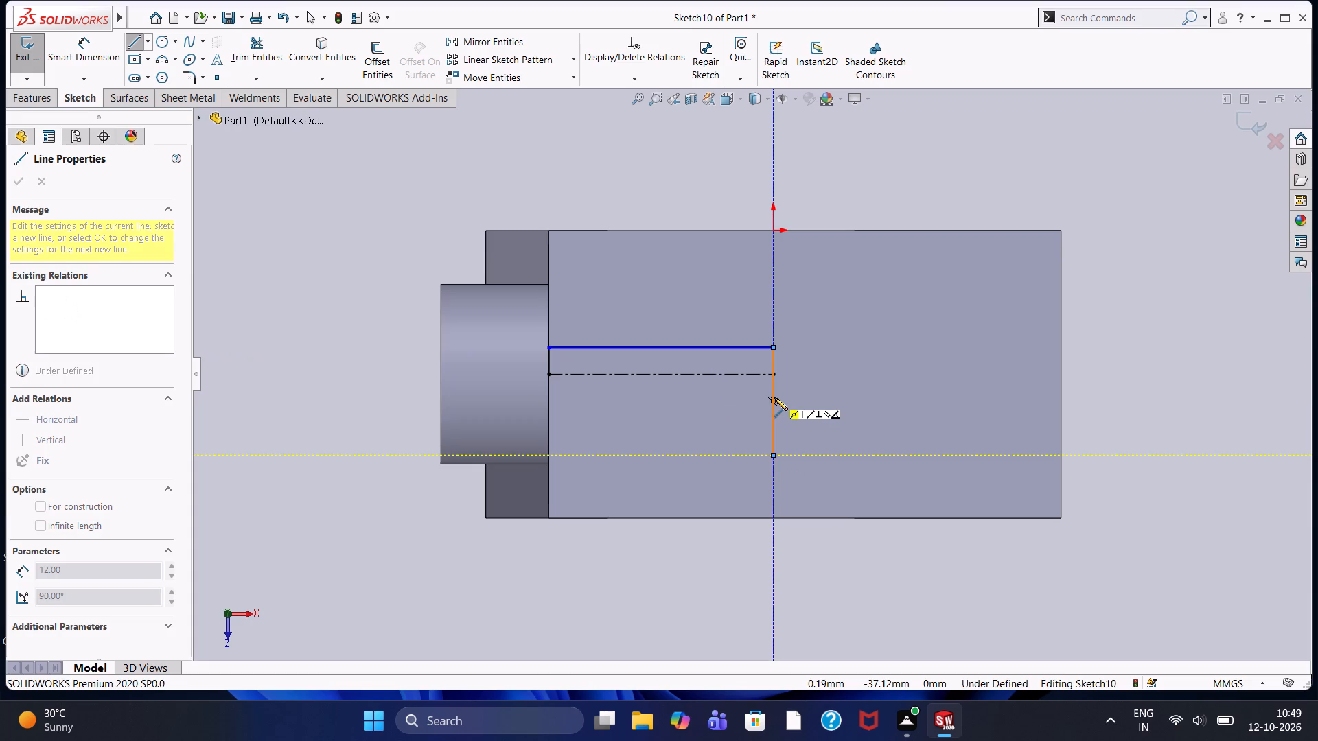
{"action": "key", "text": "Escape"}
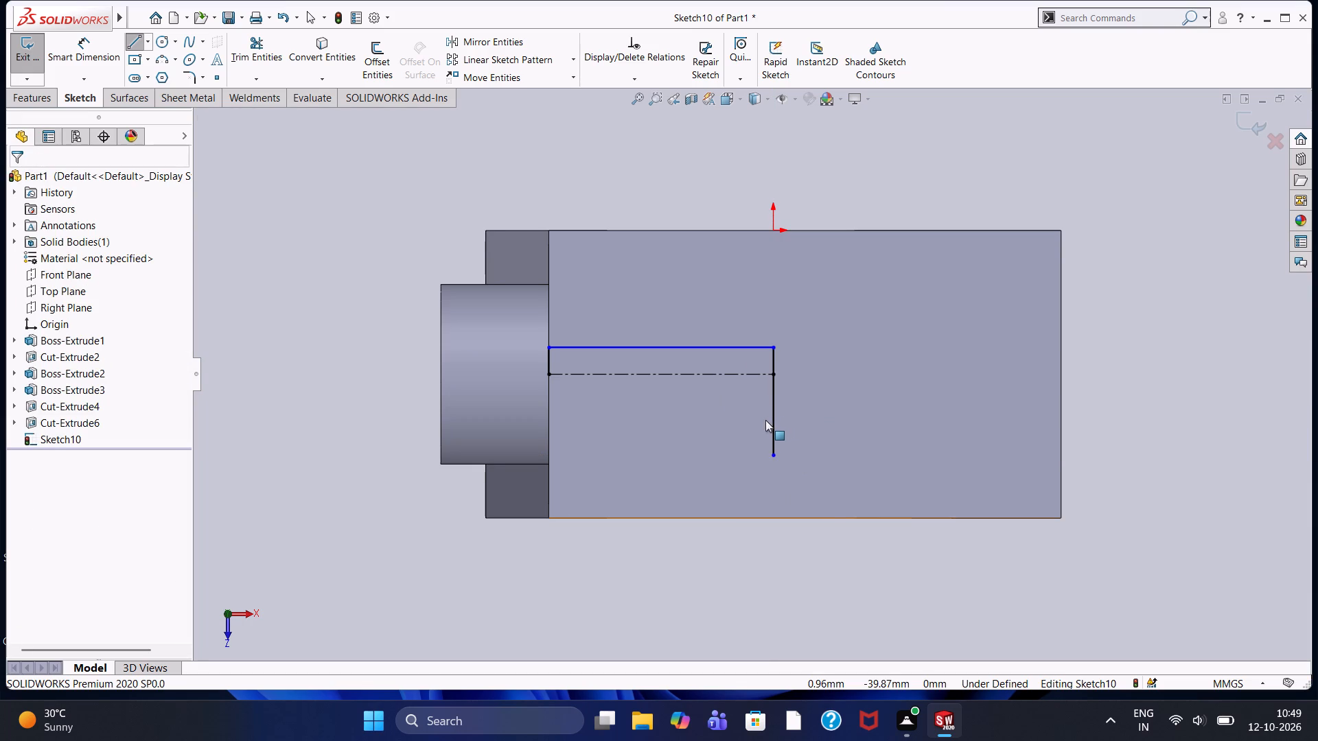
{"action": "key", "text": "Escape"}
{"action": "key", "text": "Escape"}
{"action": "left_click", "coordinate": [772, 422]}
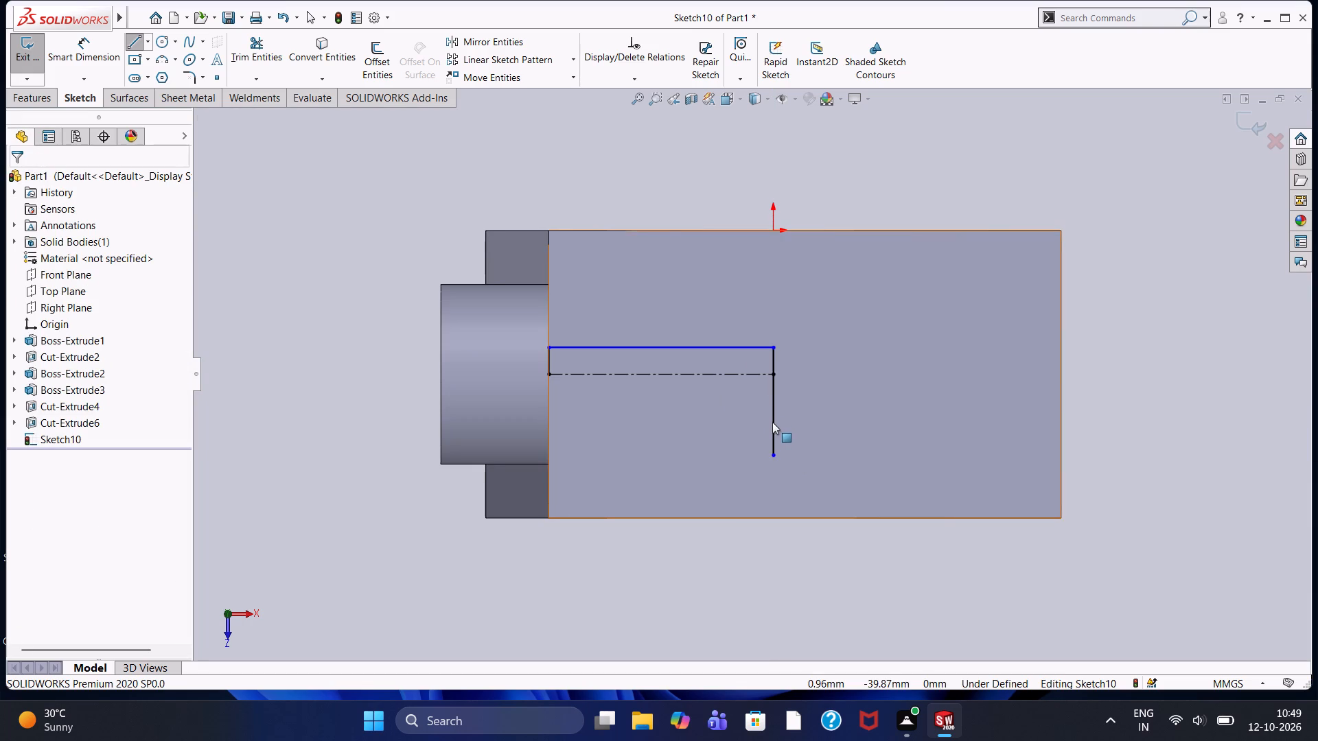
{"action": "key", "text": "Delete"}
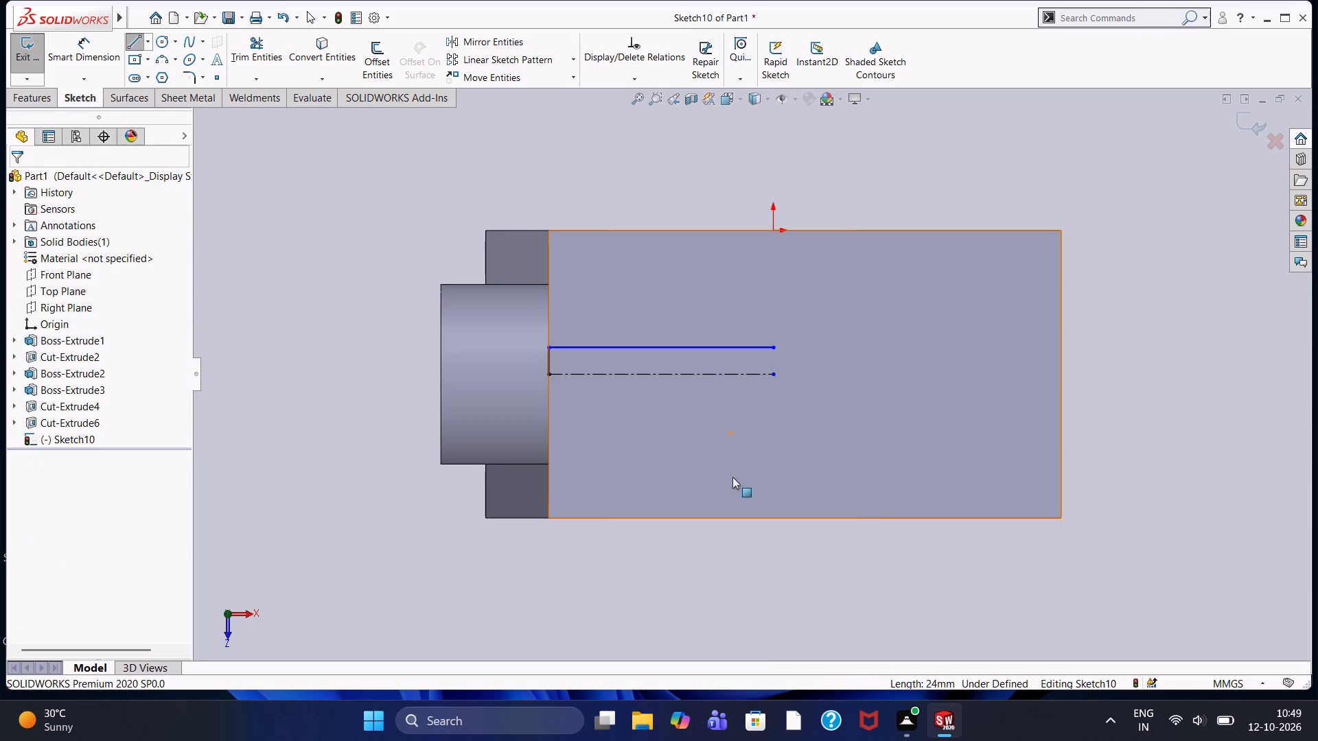
Draw a 12 mm vertical line from the free end of the 50 mm solid line across the centerline's end.
{"action": "left_click", "coordinate": [132, 40]}
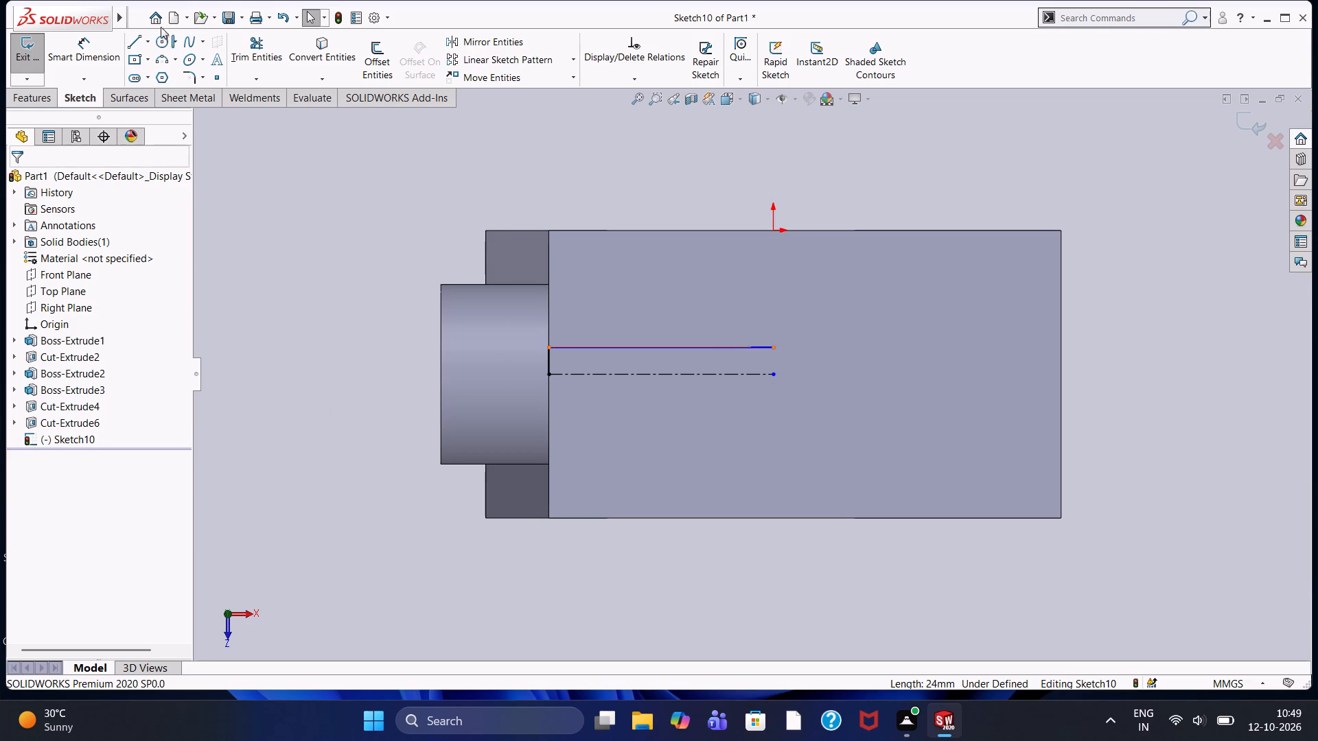
{"action": "left_click", "coordinate": [135, 42]}
{"action": "left_click", "coordinate": [137, 47]}
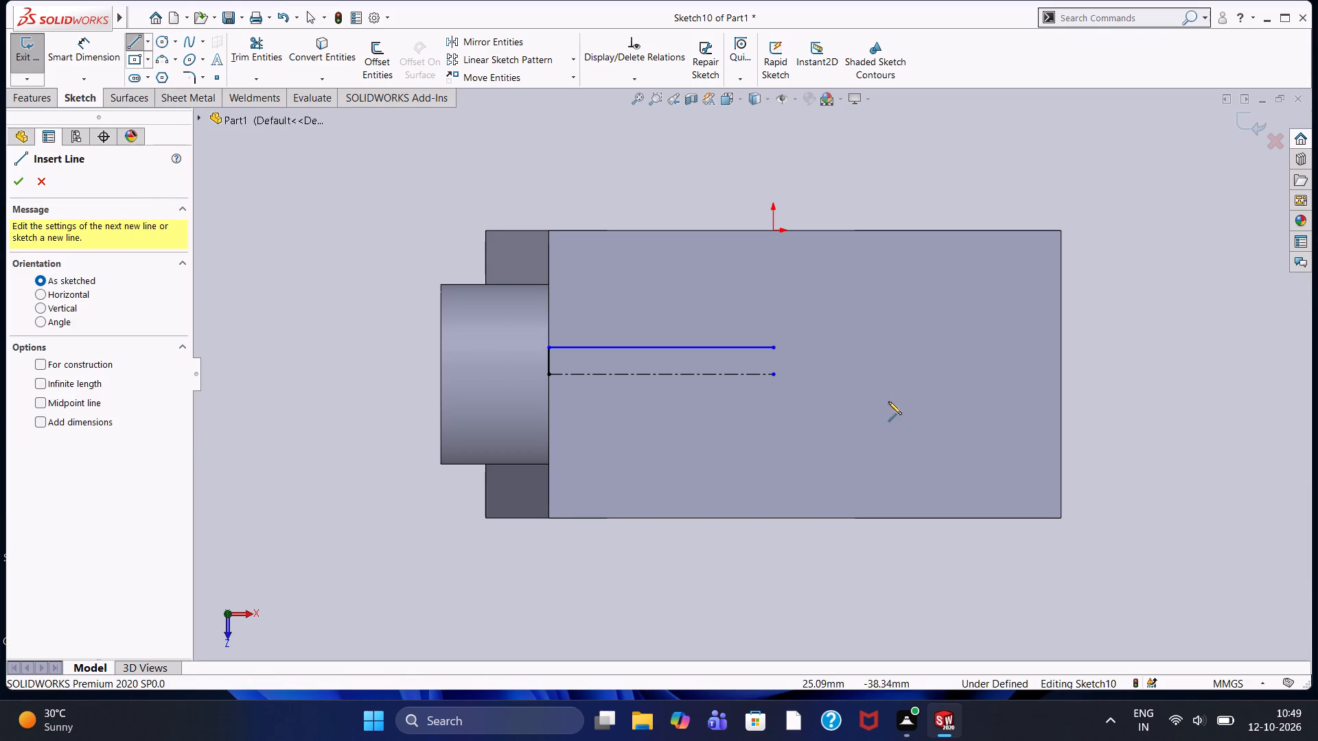
{"action": "left_click", "coordinate": [773, 350]}
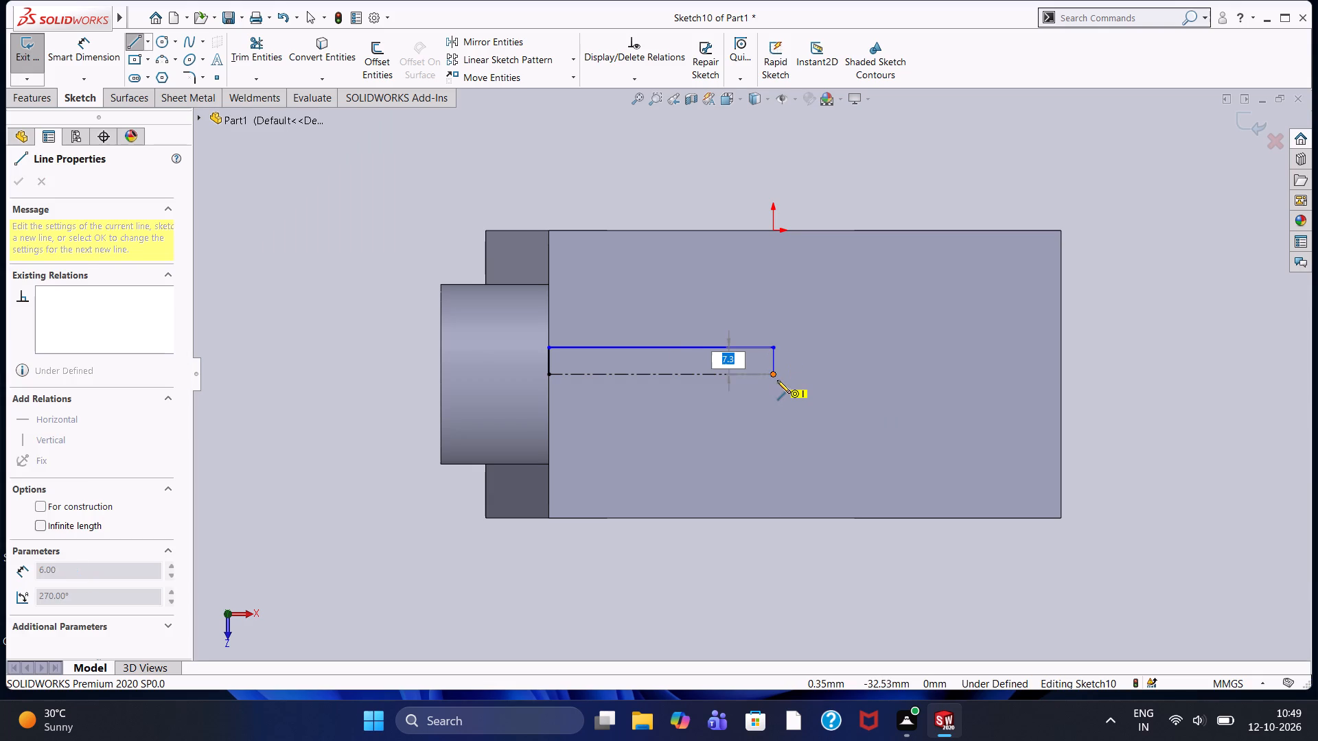
{"action": "type", "text": "12"}
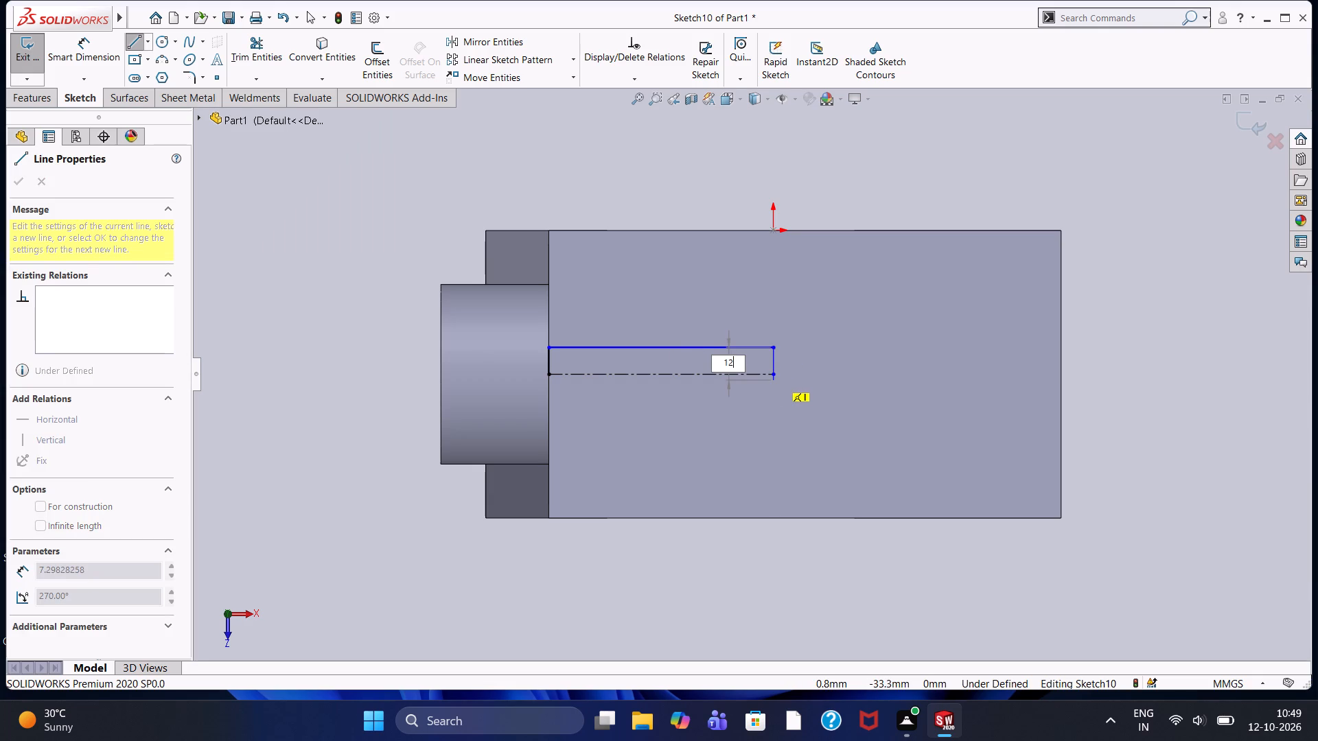
{"action": "key", "text": "Return"}
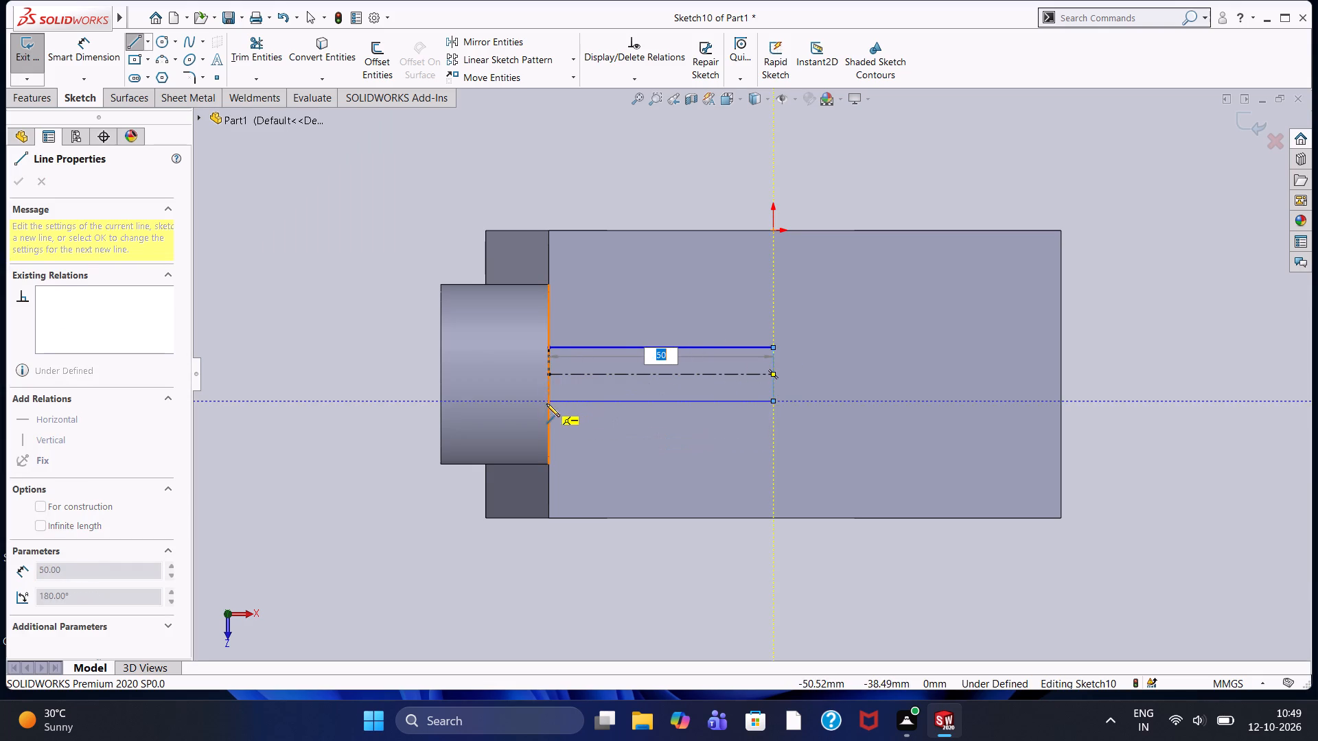
Close the profile with a 50 mm horizontal line back to the wall-side edge and a 6 mm vertical line to the centerline's start.
{"action": "left_click", "coordinate": [547, 400]}
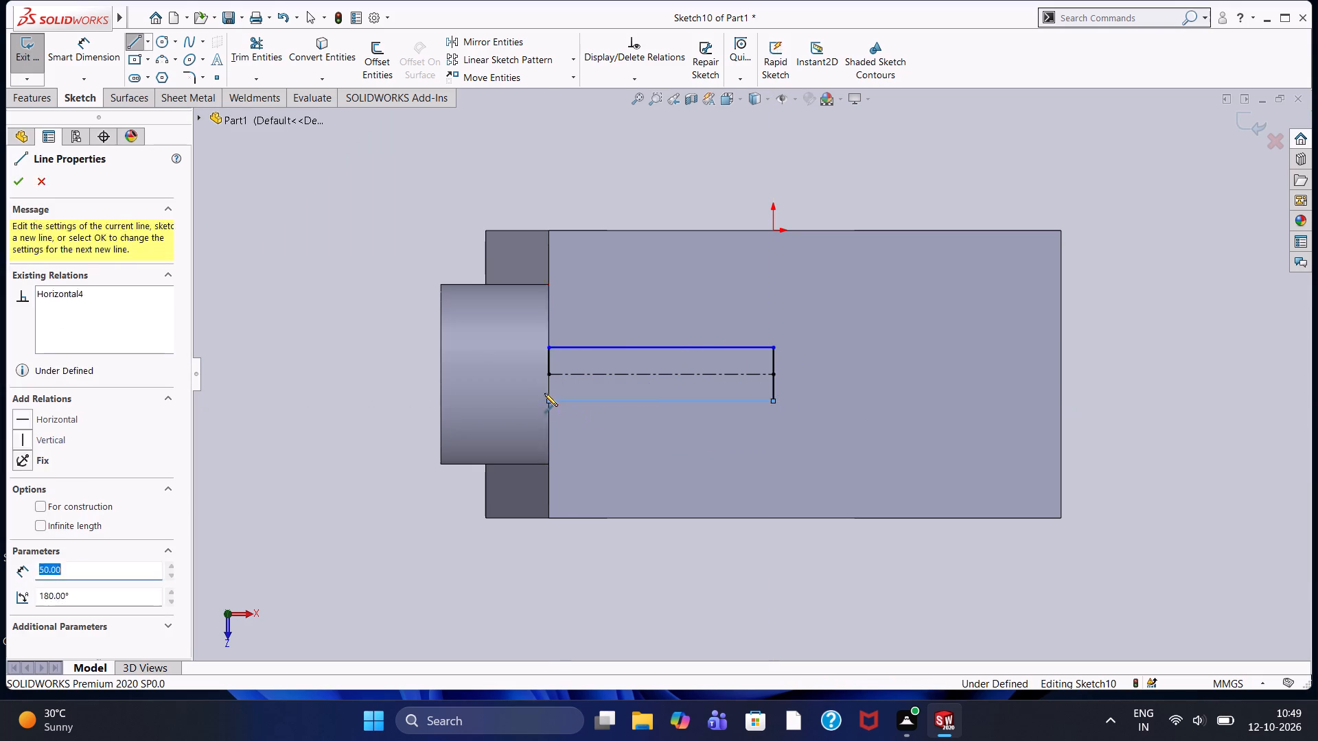
{"action": "left_click", "coordinate": [550, 375]}
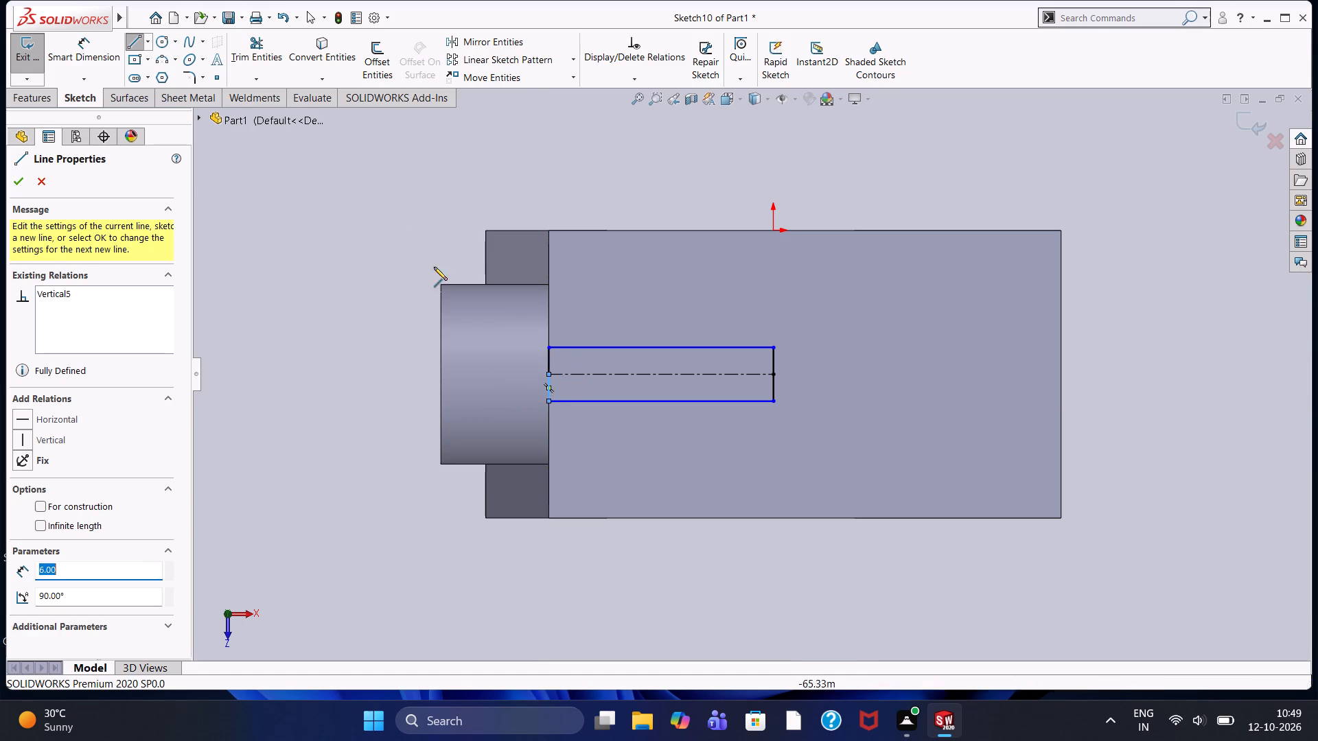
{"action": "right_click", "coordinate": [375, 209]}
{"action": "left_click", "coordinate": [403, 215]}
Extrude the closed rectangular profile 28 mm upward from the base's top face as a blind boss.
{"action": "middle_click_drag", "start_coordinate": [329, 386], "coordinate": [349, 330]}
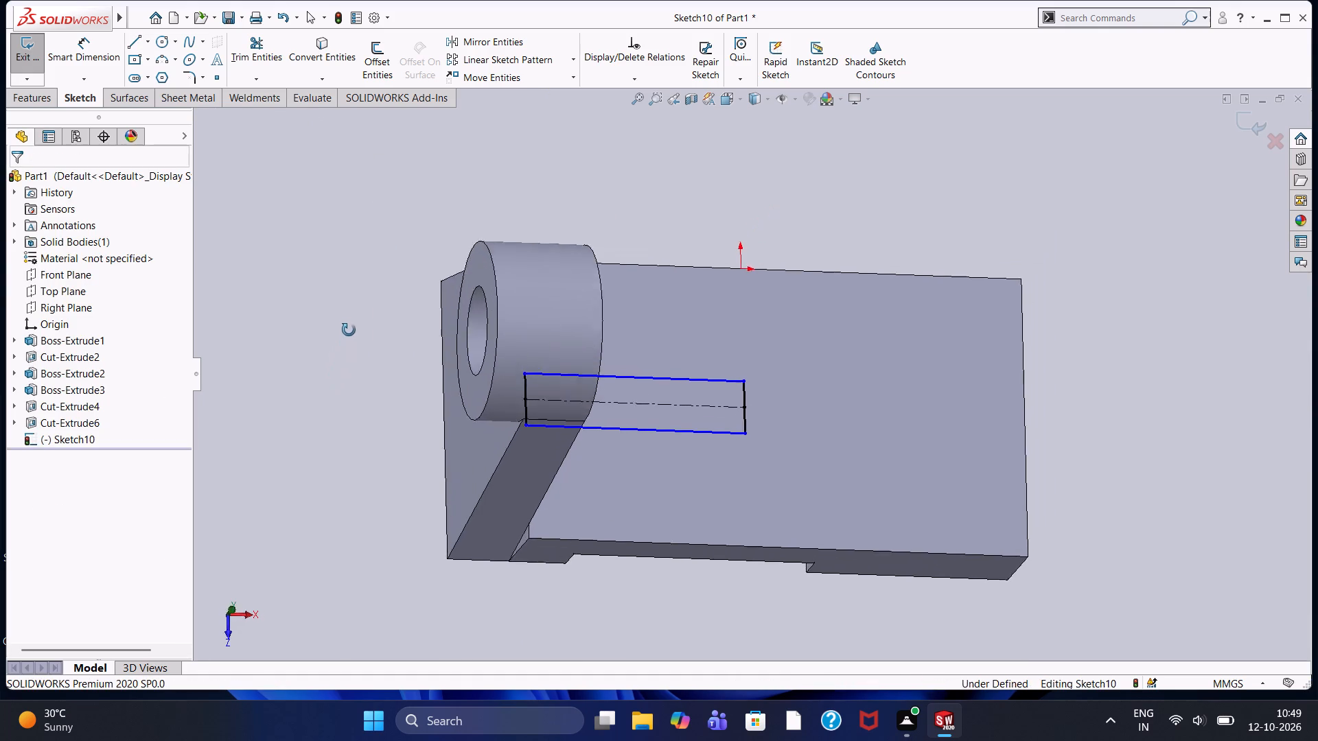
{"action": "middle_click_drag", "start_coordinate": [349, 330], "coordinate": [323, 183]}
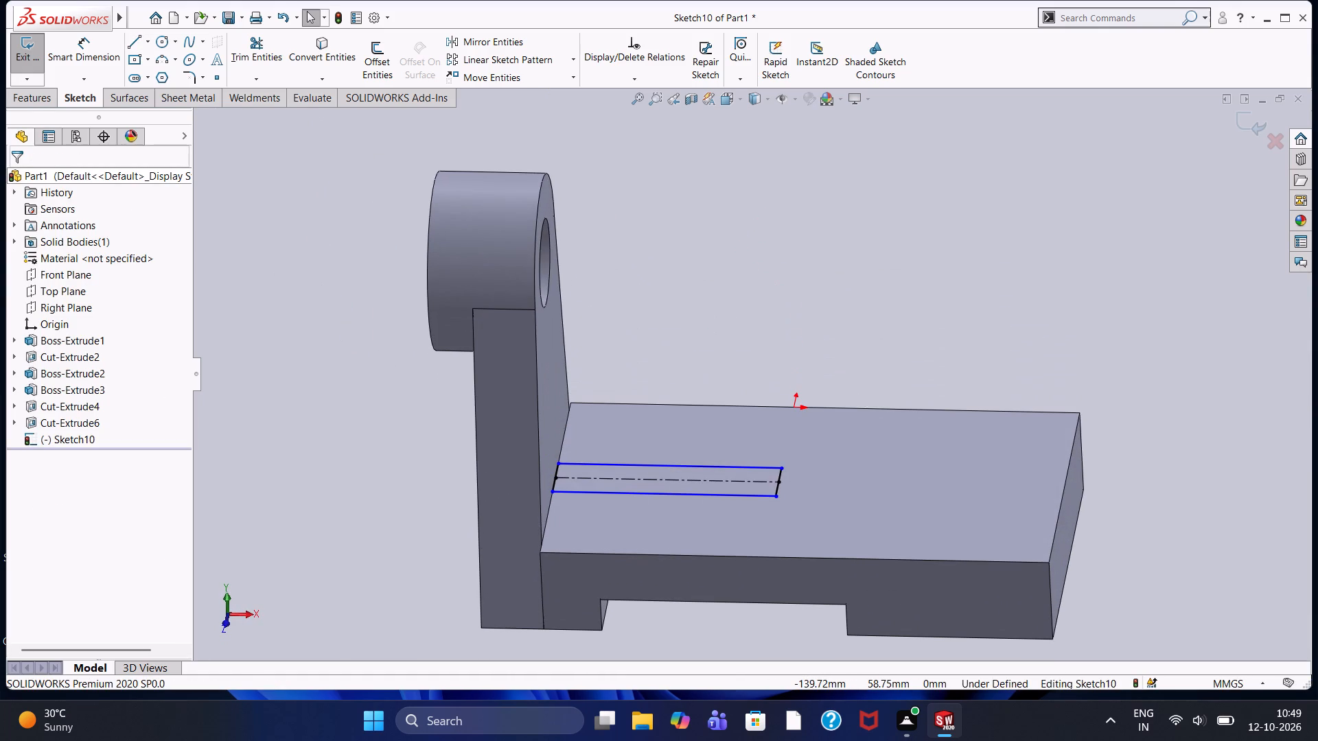
{"action": "left_click", "coordinate": [35, 102]}
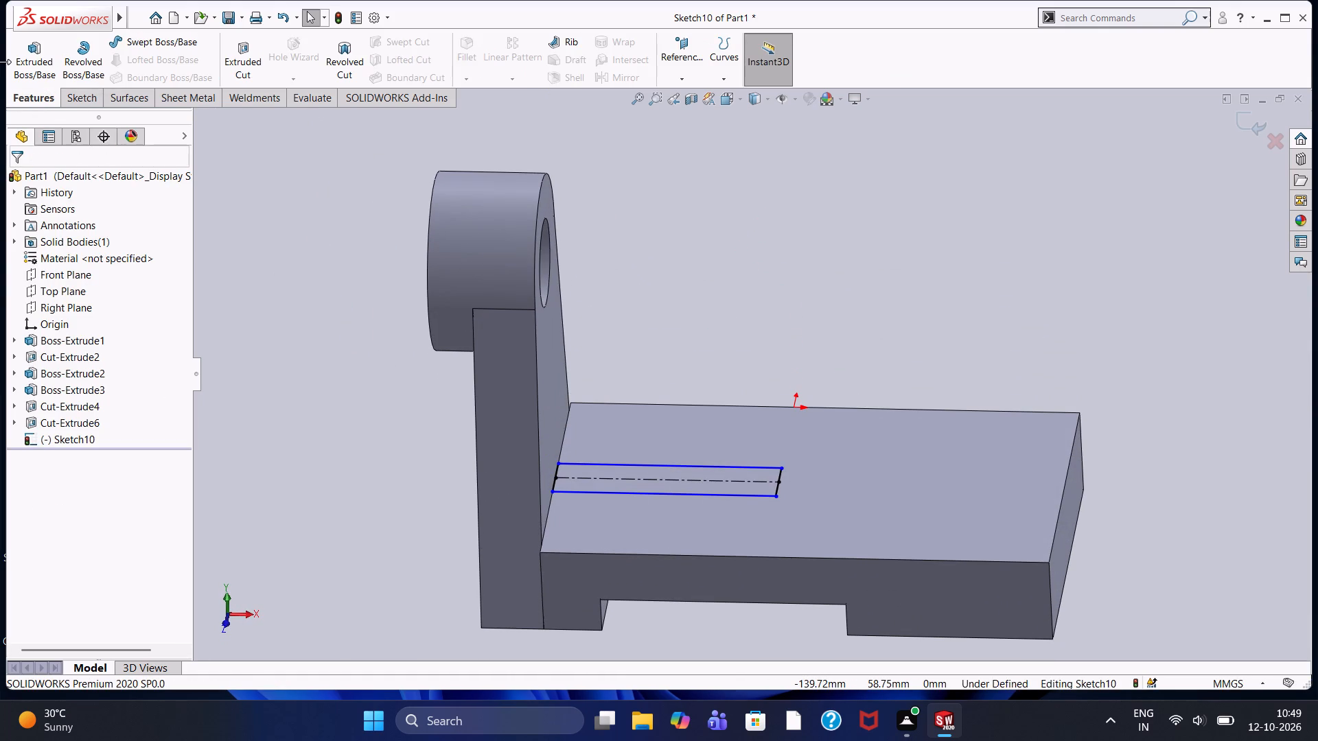
{"action": "left_click", "coordinate": [3, 62]}
{"action": "left_click", "coordinate": [23, 59]}
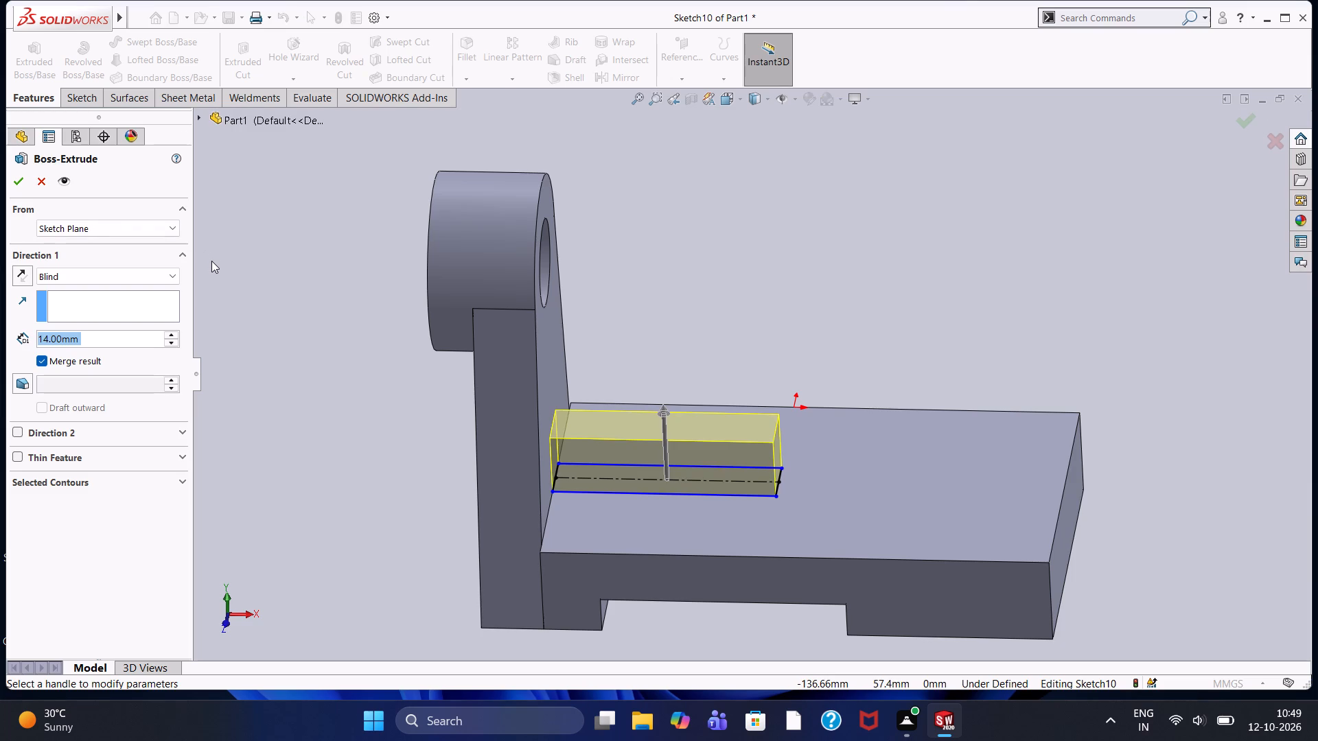
{"action": "type", "text": "28"}
{"action": "key", "text": "Return"}
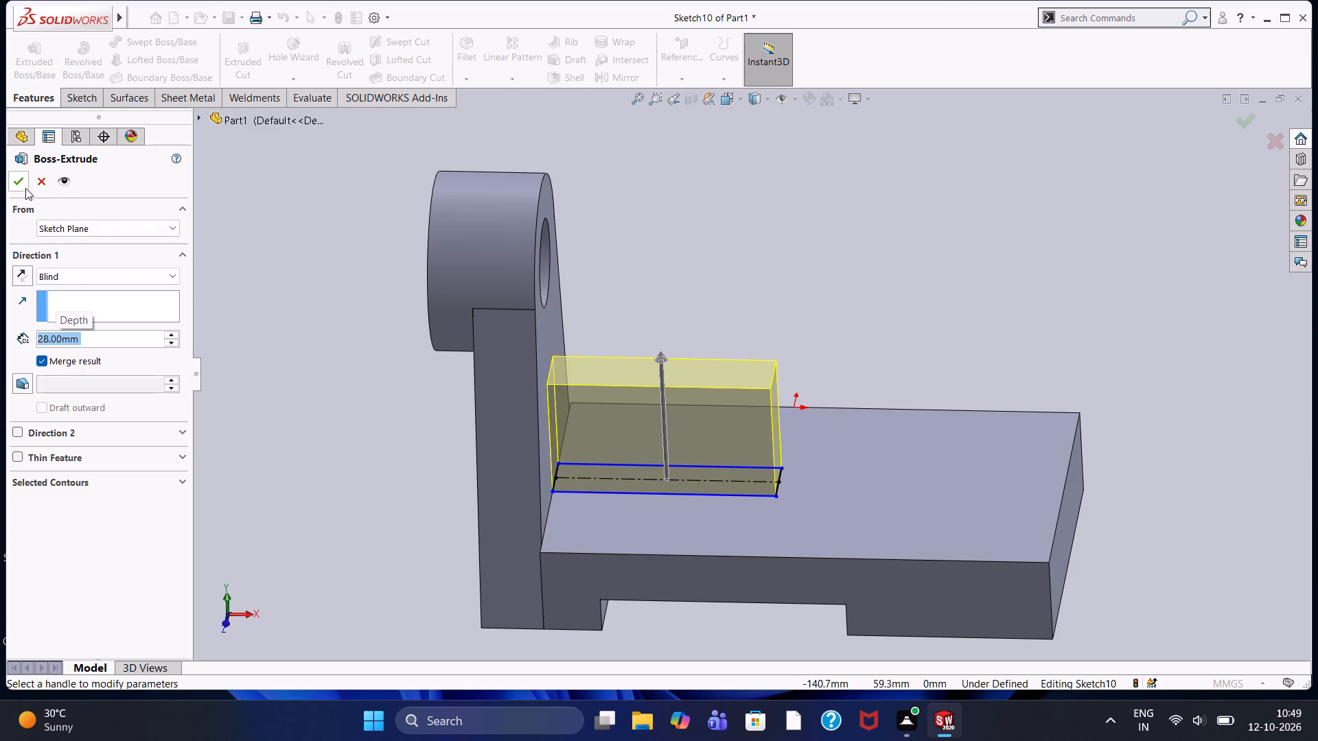
{"action": "left_click", "coordinate": [14, 186]}
{"action": "left_click", "coordinate": [325, 318]}
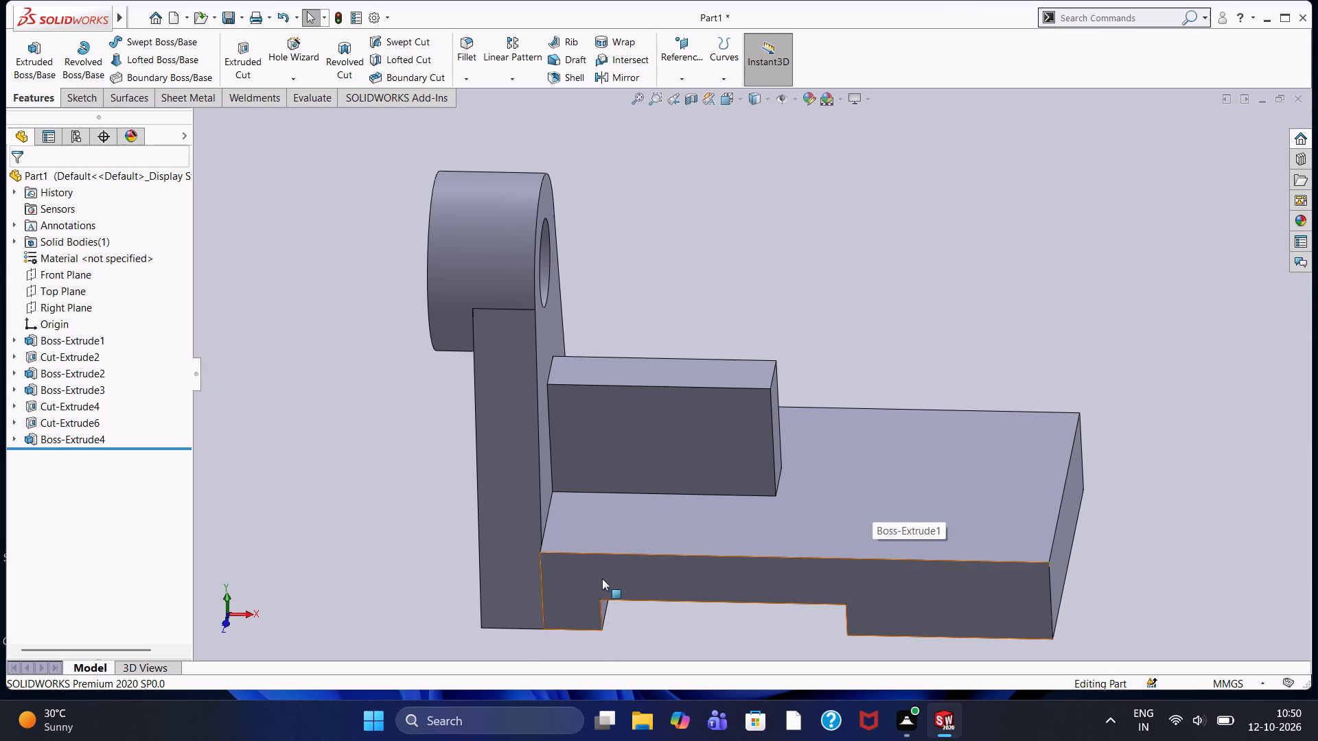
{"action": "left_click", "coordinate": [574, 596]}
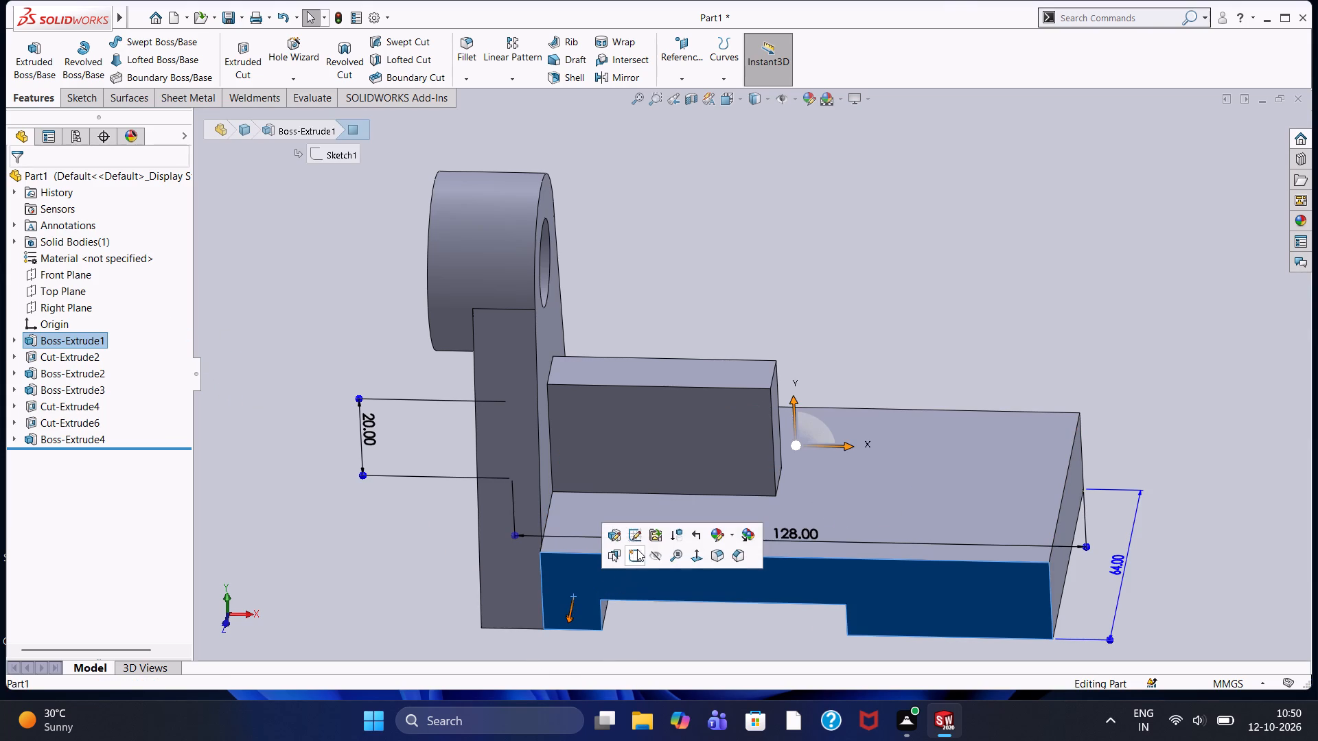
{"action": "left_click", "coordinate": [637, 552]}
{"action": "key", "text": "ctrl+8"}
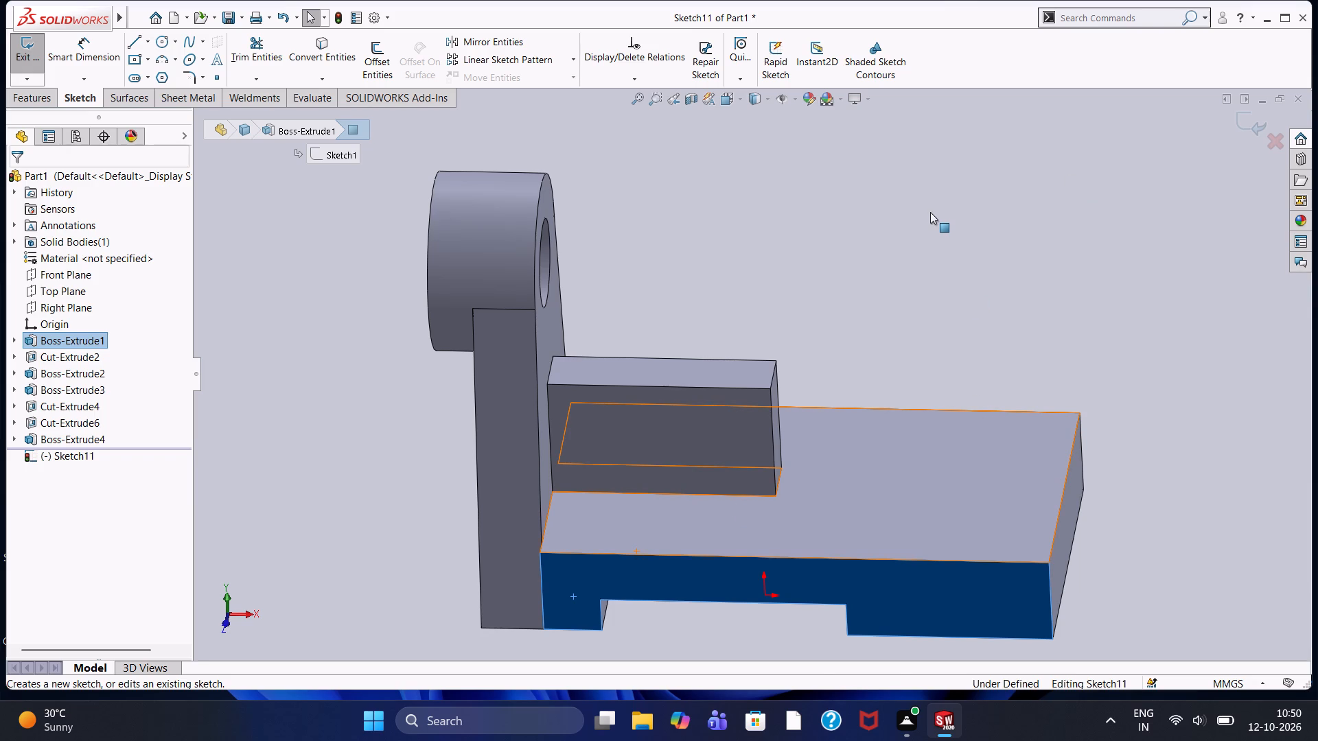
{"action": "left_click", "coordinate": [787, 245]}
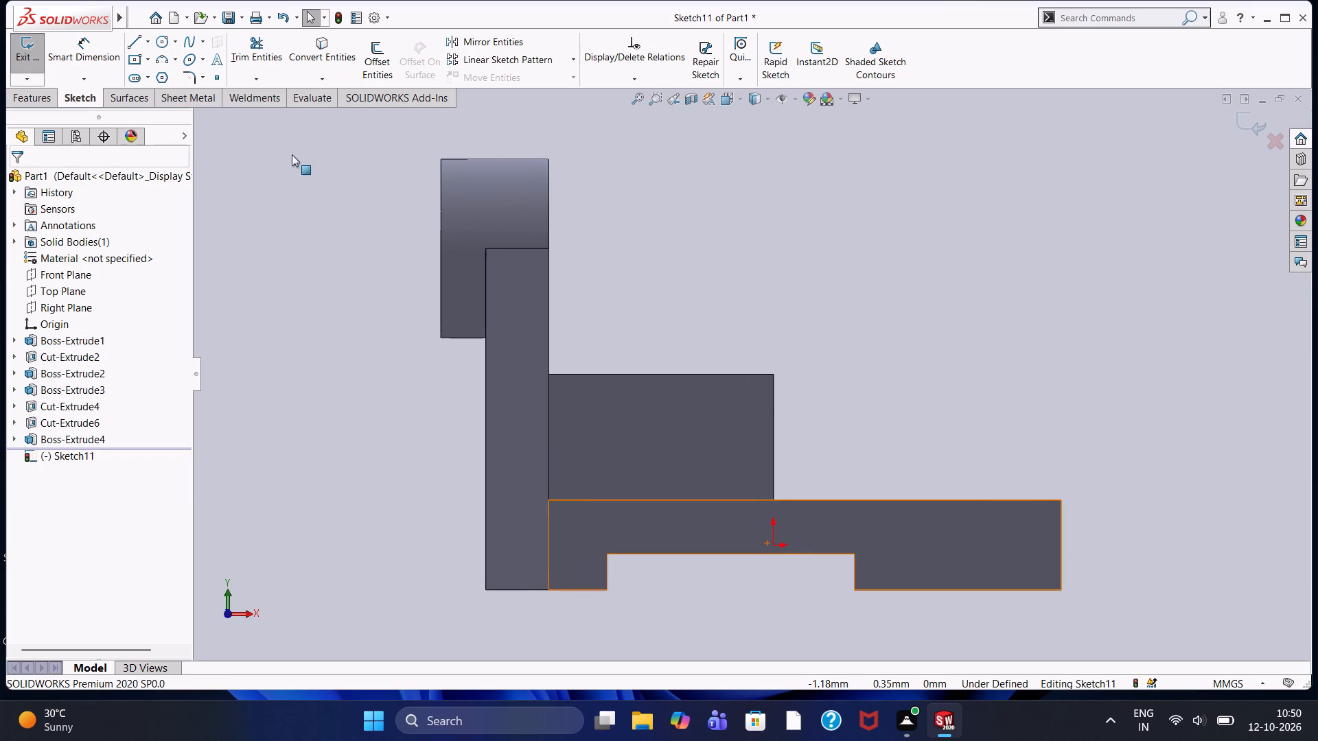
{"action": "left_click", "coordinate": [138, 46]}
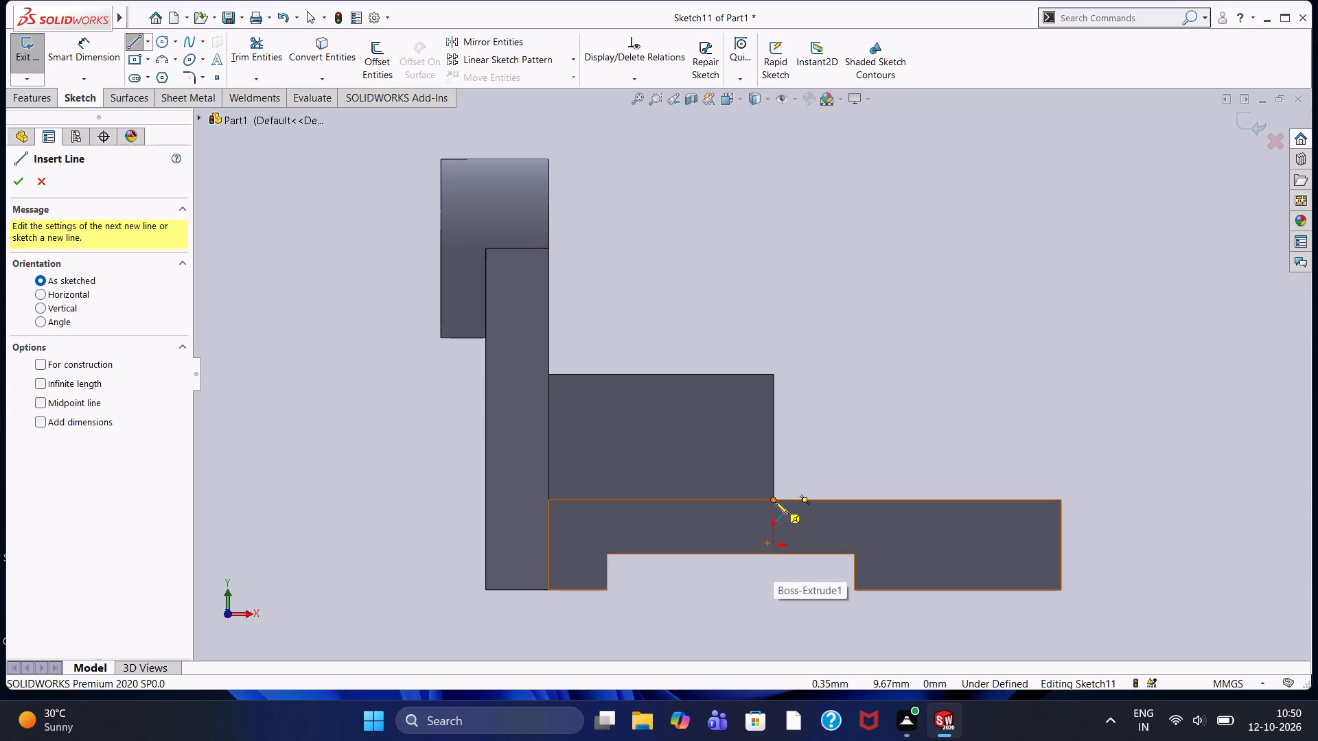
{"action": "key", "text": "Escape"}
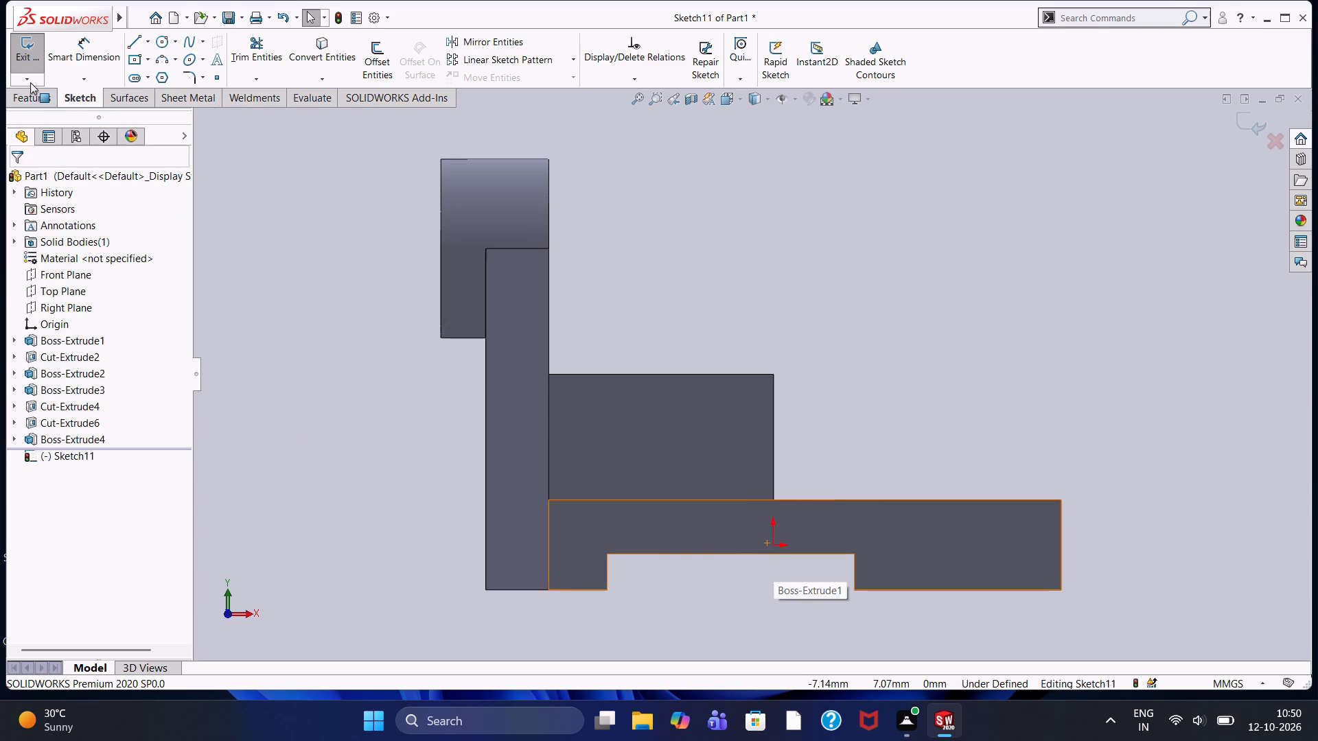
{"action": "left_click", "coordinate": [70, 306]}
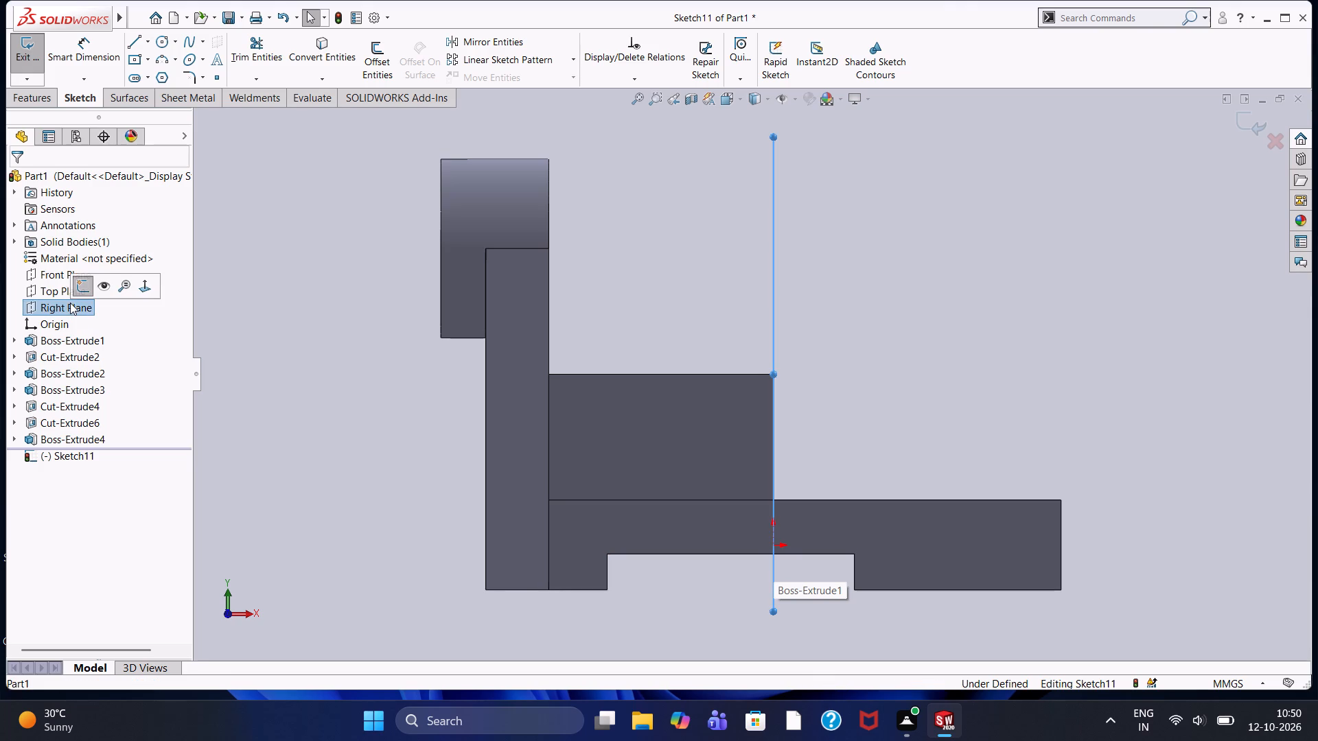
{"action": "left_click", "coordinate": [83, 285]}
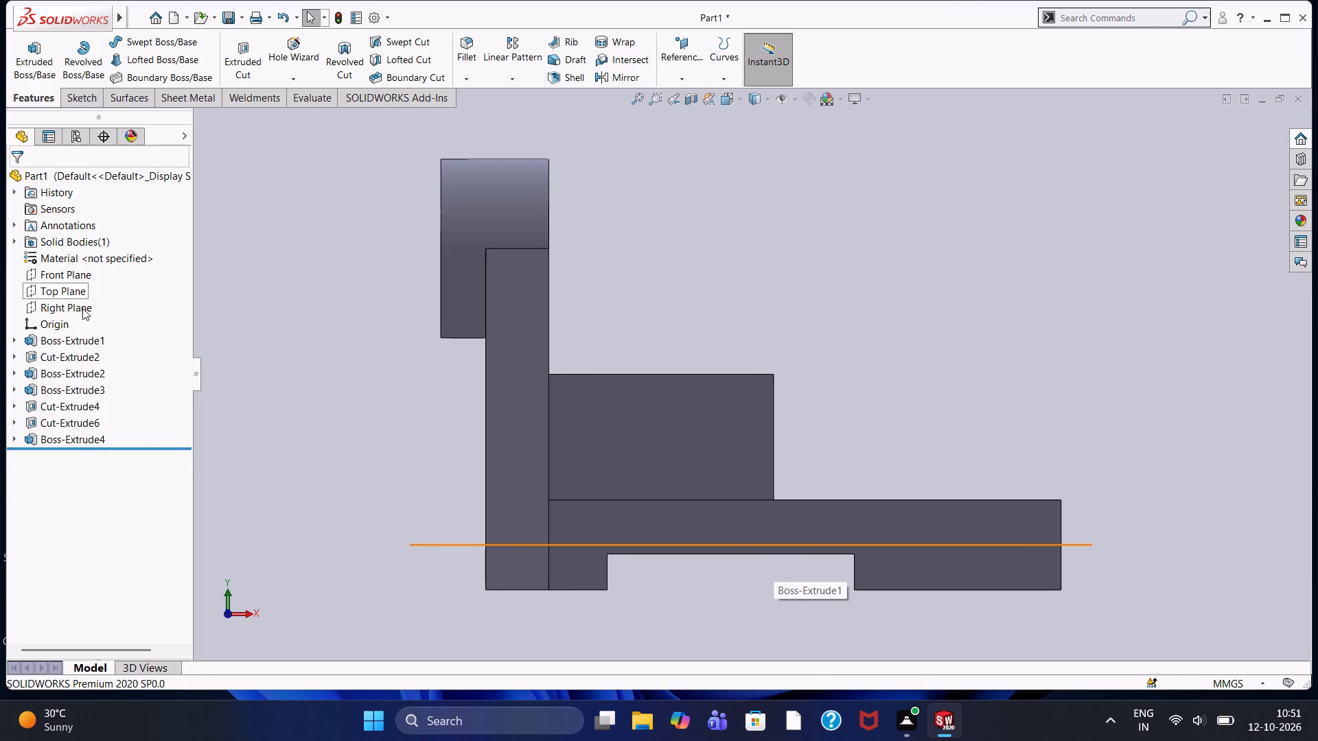
Sketch two circles of 20 mm and 40 mm diameter on the Right Plane, both centred on the wall's bore.
{"action": "left_click", "coordinate": [82, 308]}
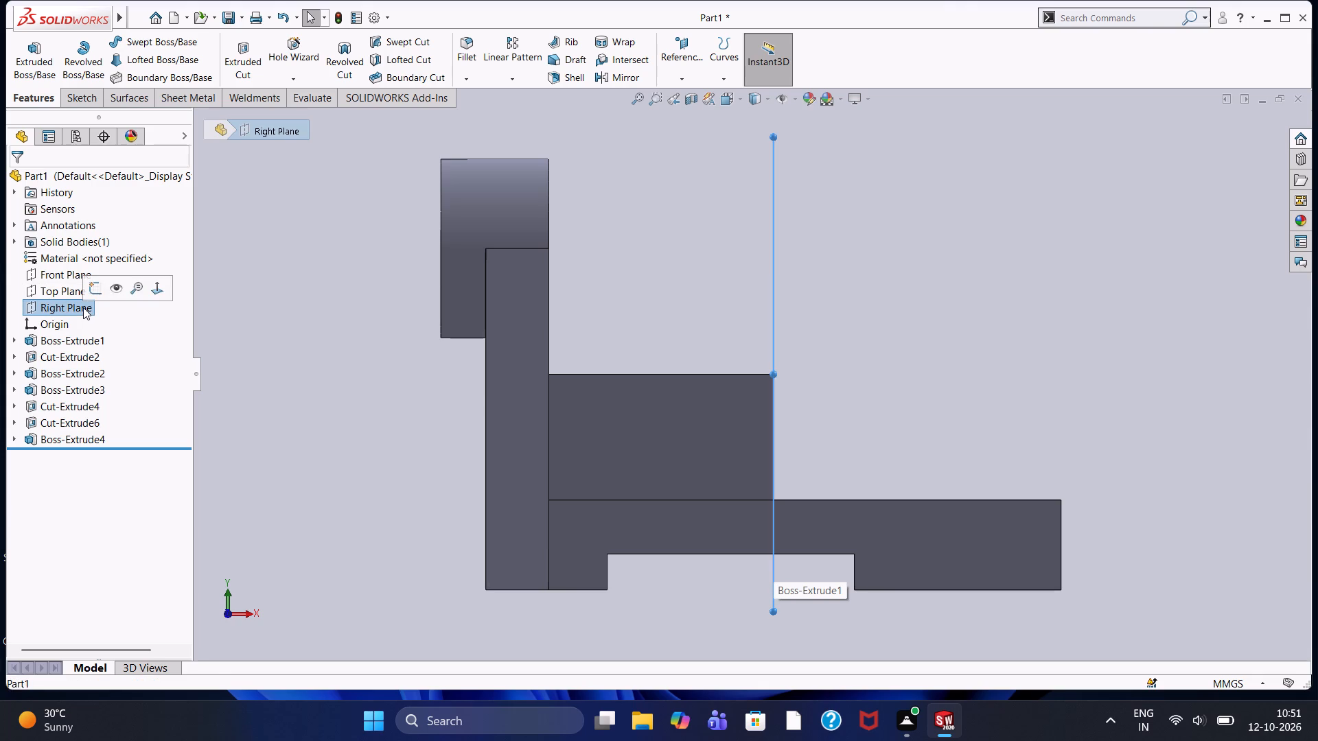
{"action": "left_click", "coordinate": [92, 290]}
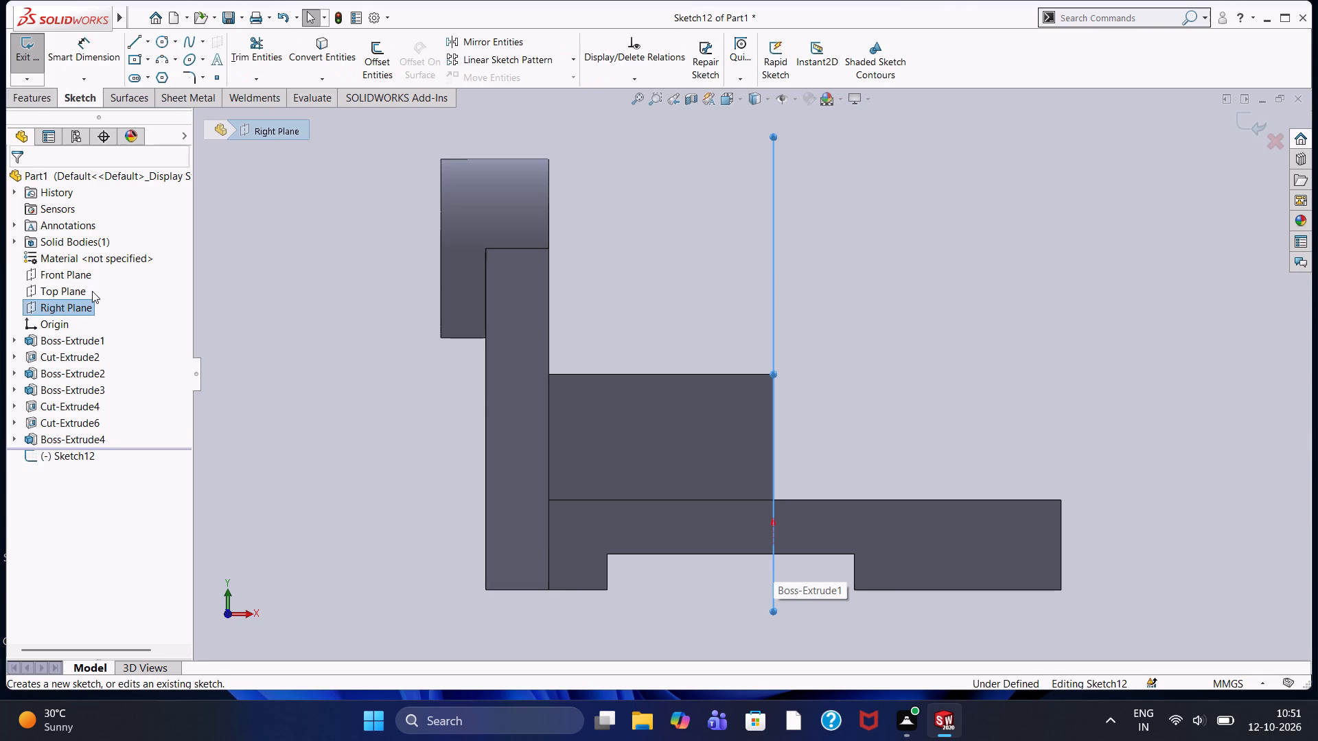
{"action": "key", "text": "ctrl+8"}
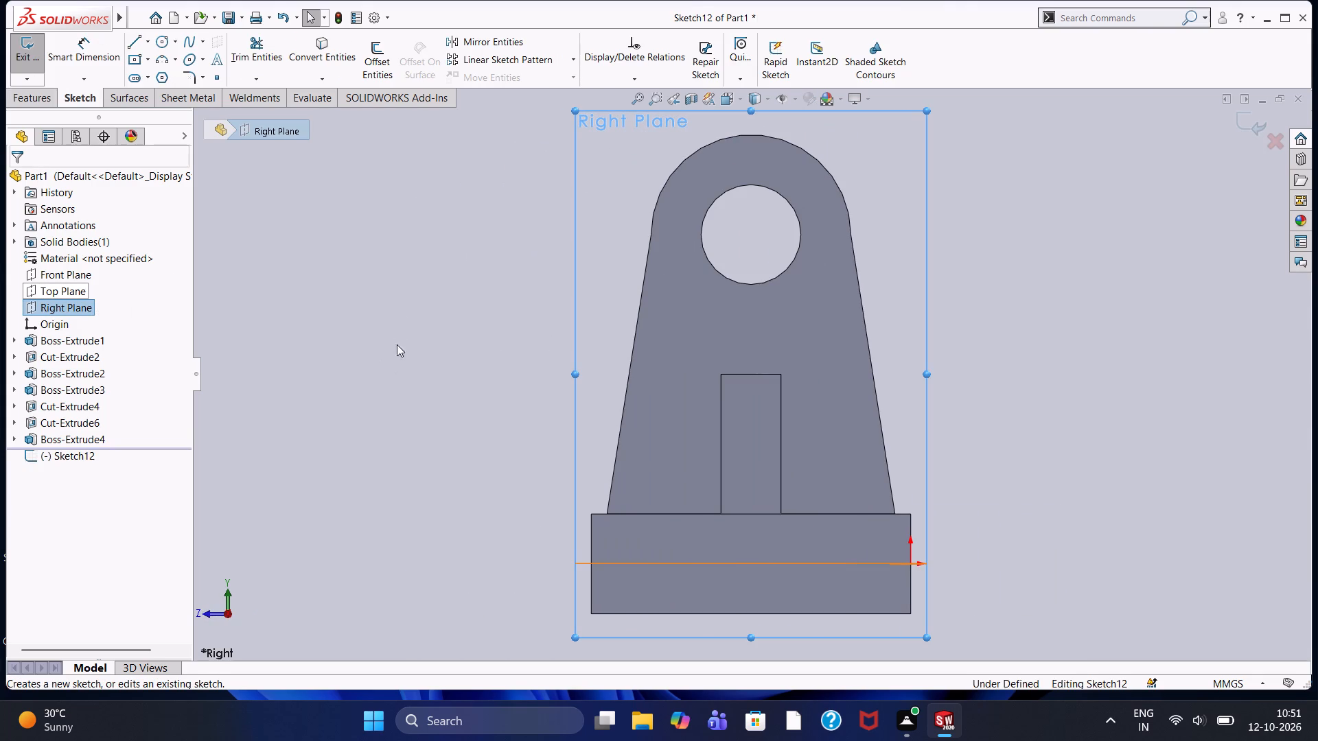
{"action": "left_click", "coordinate": [400, 314]}
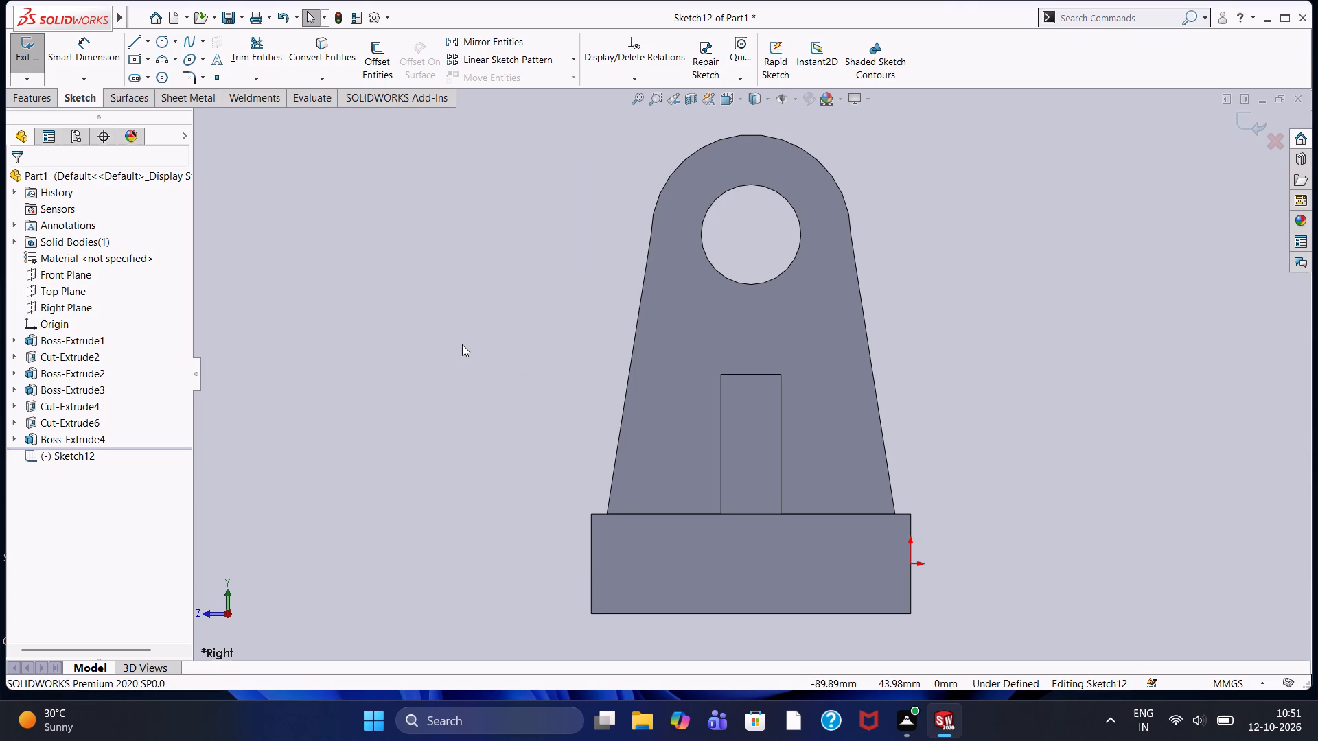
{"action": "left_click", "coordinate": [157, 40]}
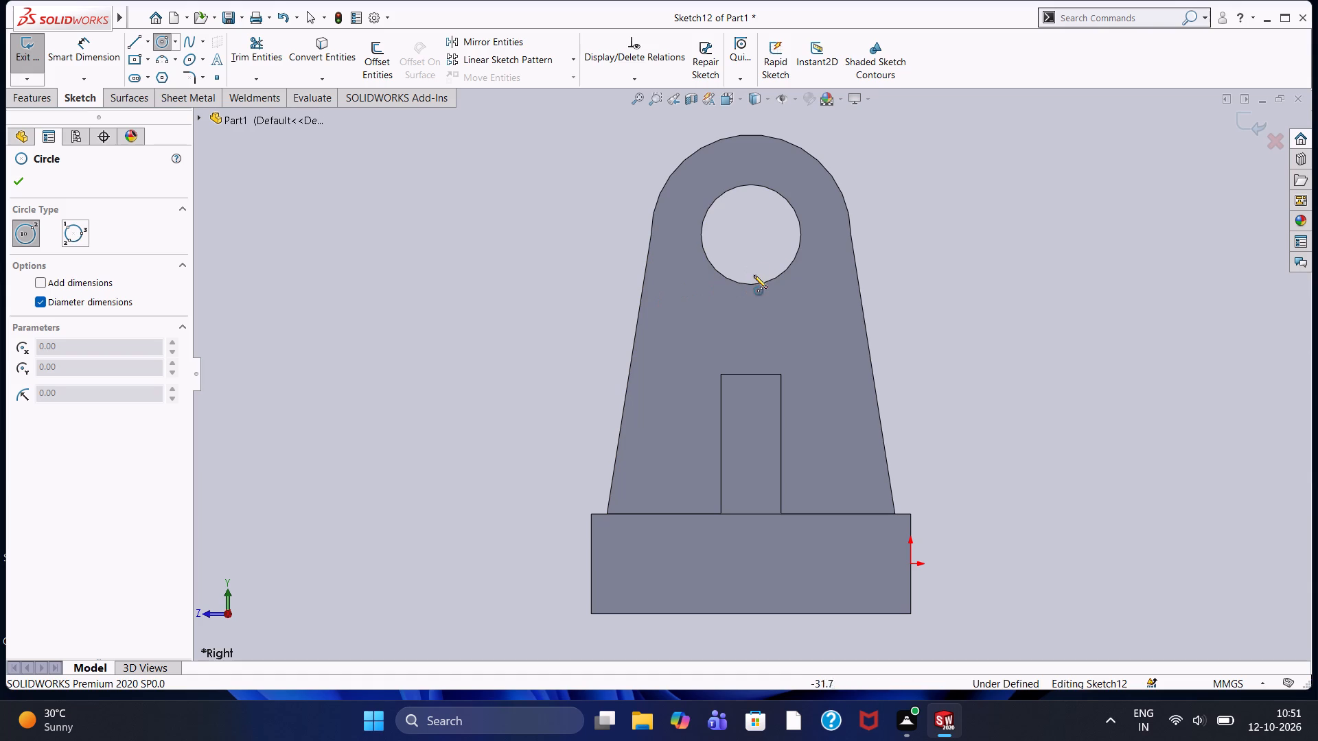
{"action": "left_click", "coordinate": [751, 234]}
{"action": "type", "text": "20"}
{"action": "key", "text": "Return"}
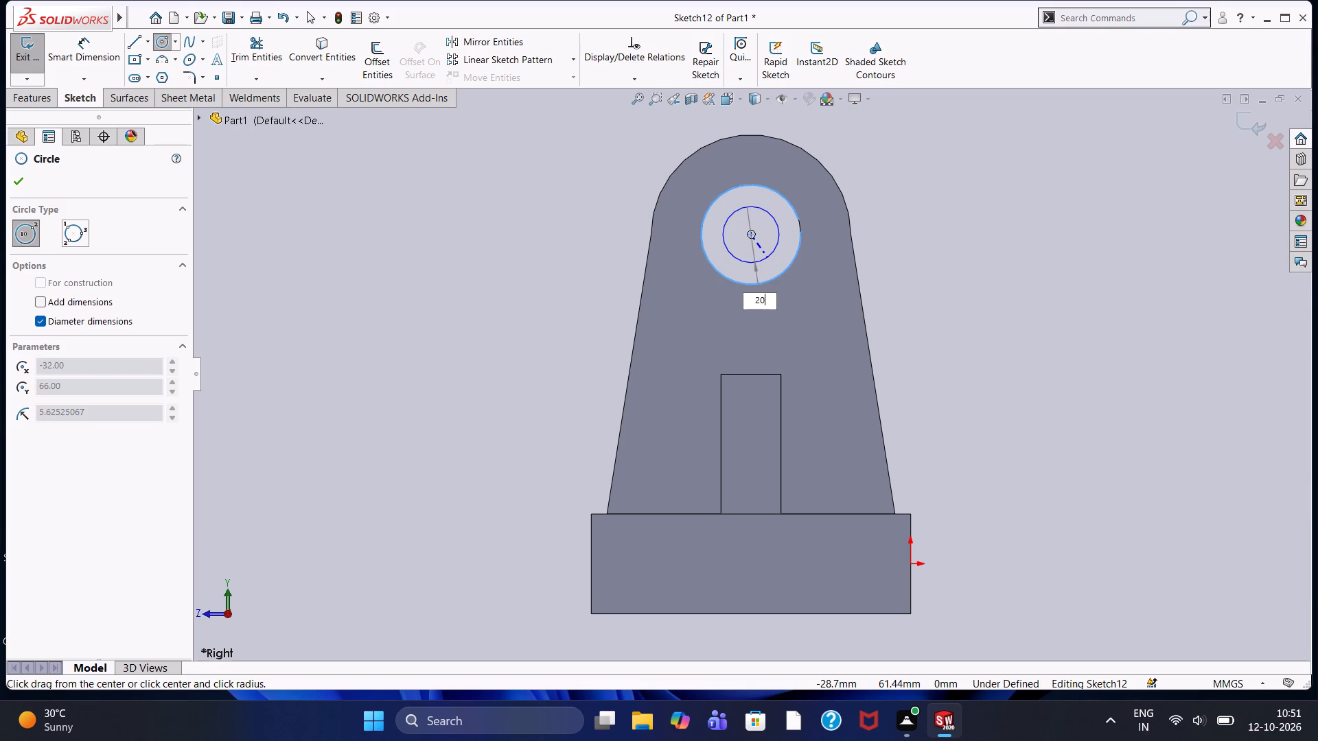
{"action": "left_click", "coordinate": [749, 233]}
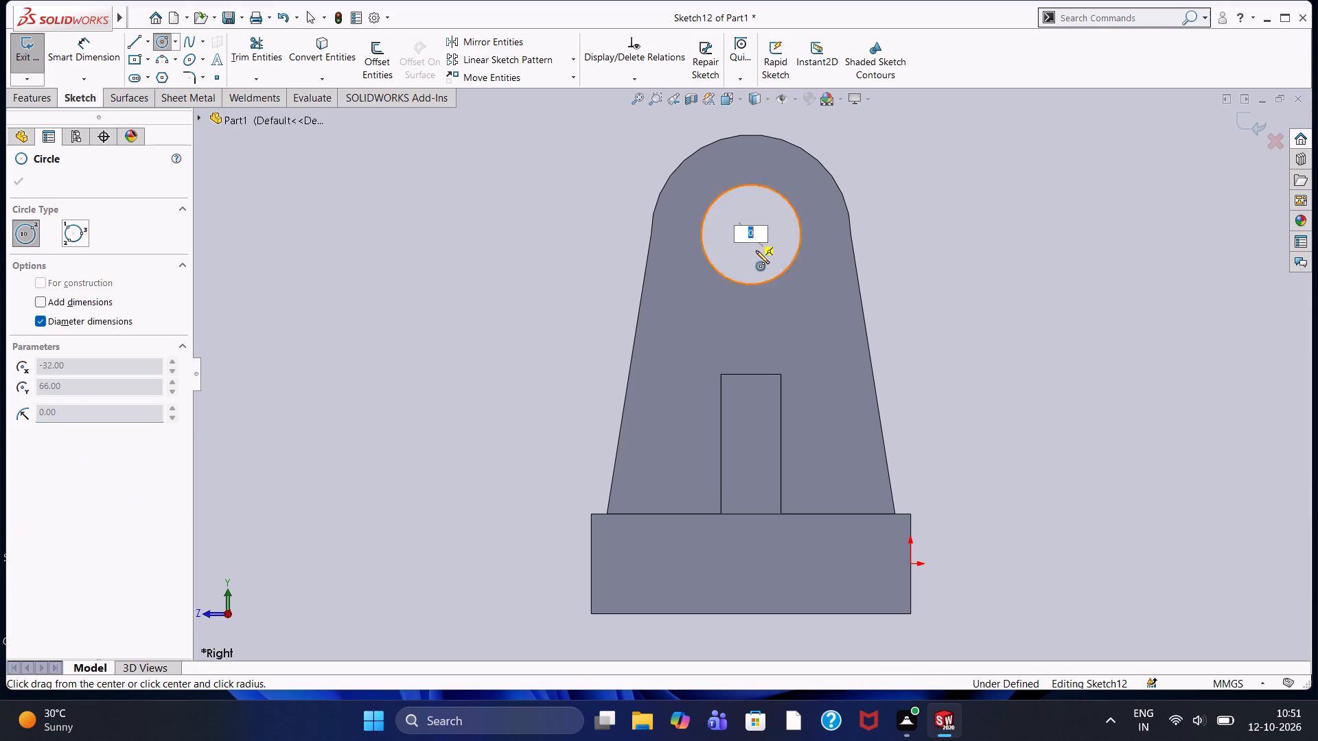
{"action": "type", "text": "40"}
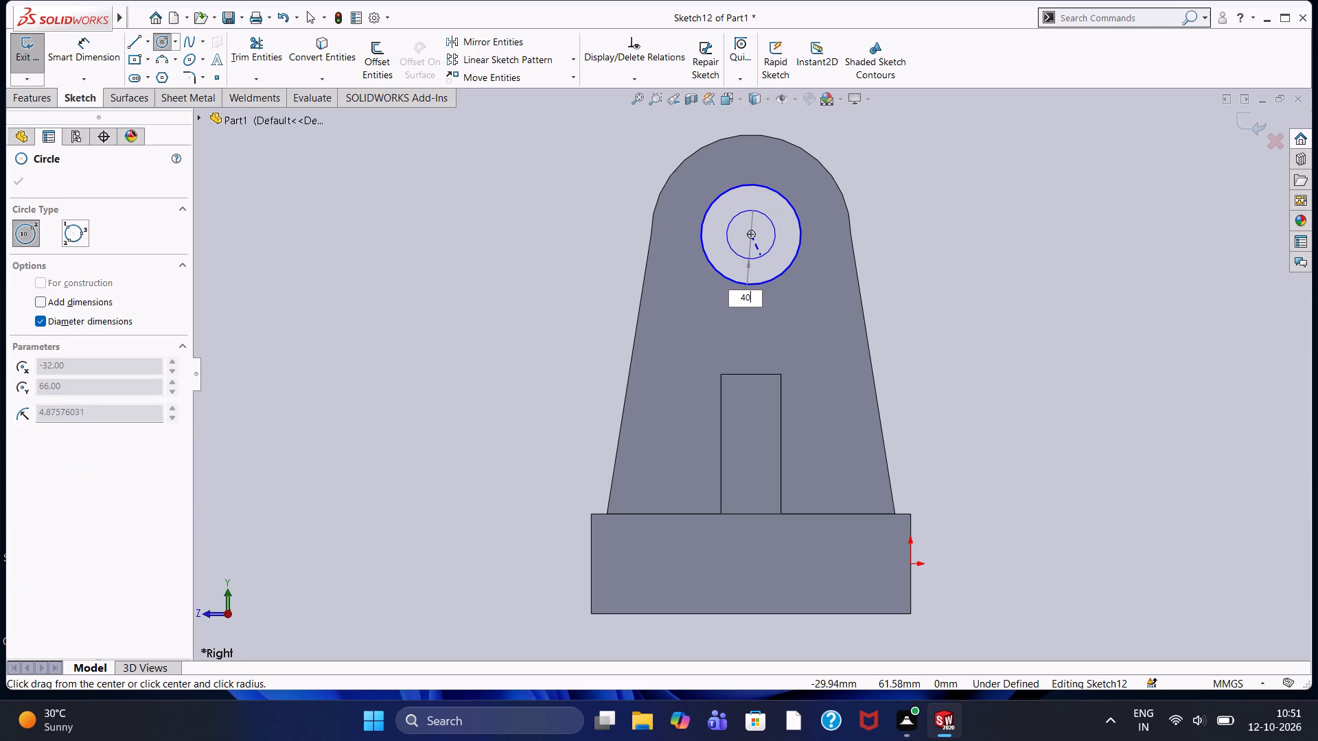
{"action": "key", "text": "Return"}
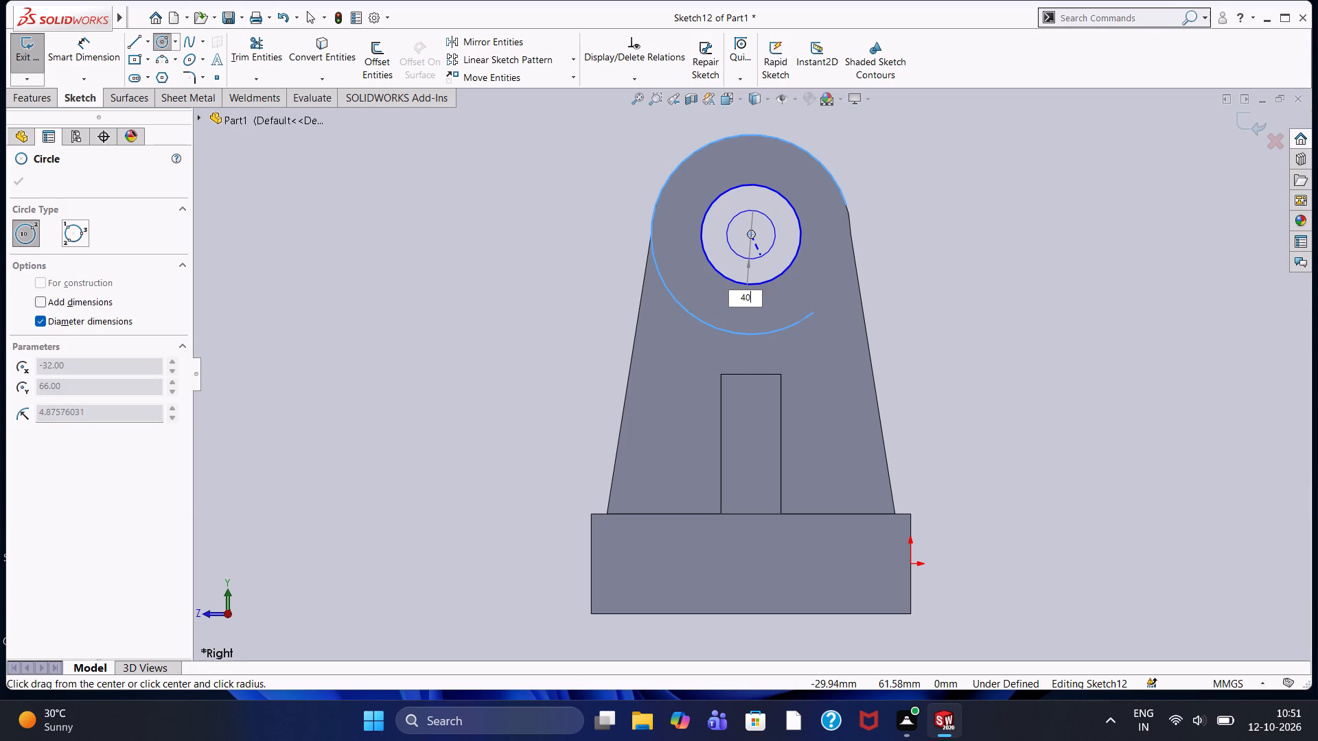
{"action": "key", "text": "Escape"}
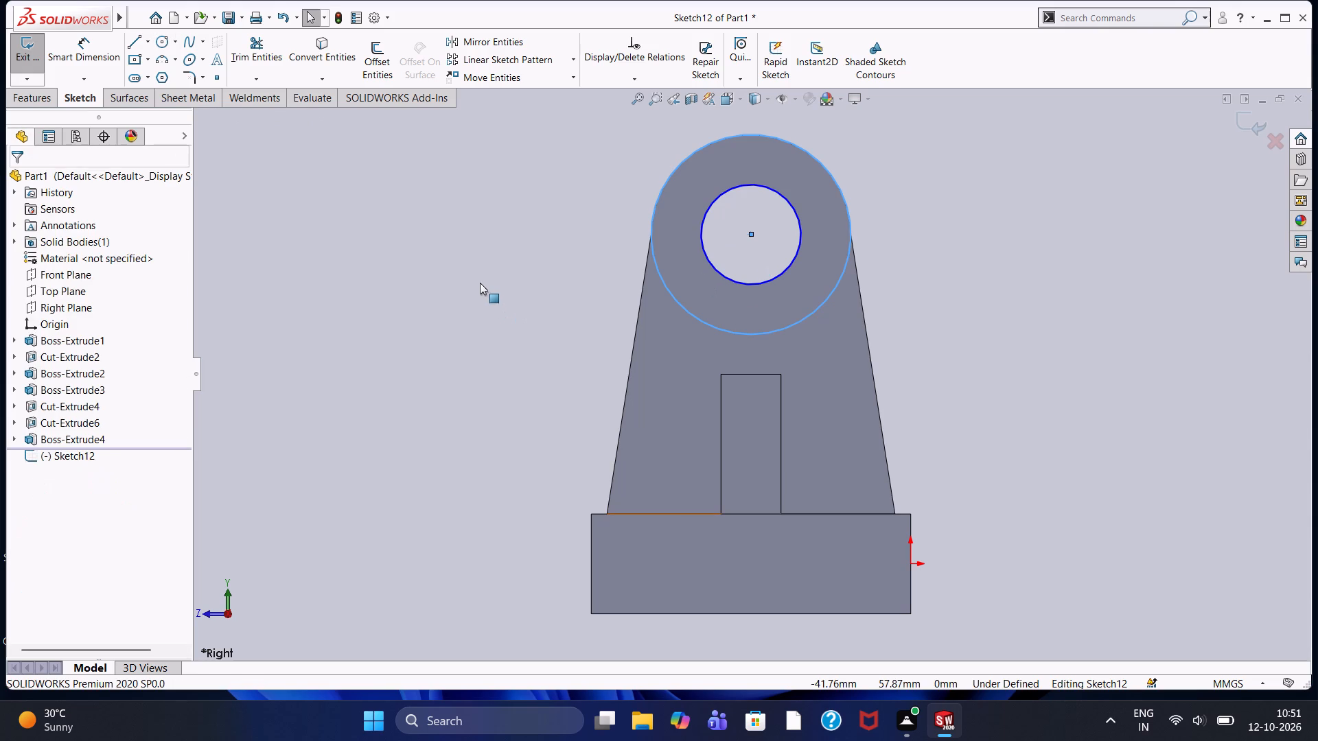
Extrude the ring between the two circles 20 mm away from the end wall as a blind boss.
{"action": "middle_click_drag", "start_coordinate": [480, 283], "coordinate": [532, 351]}
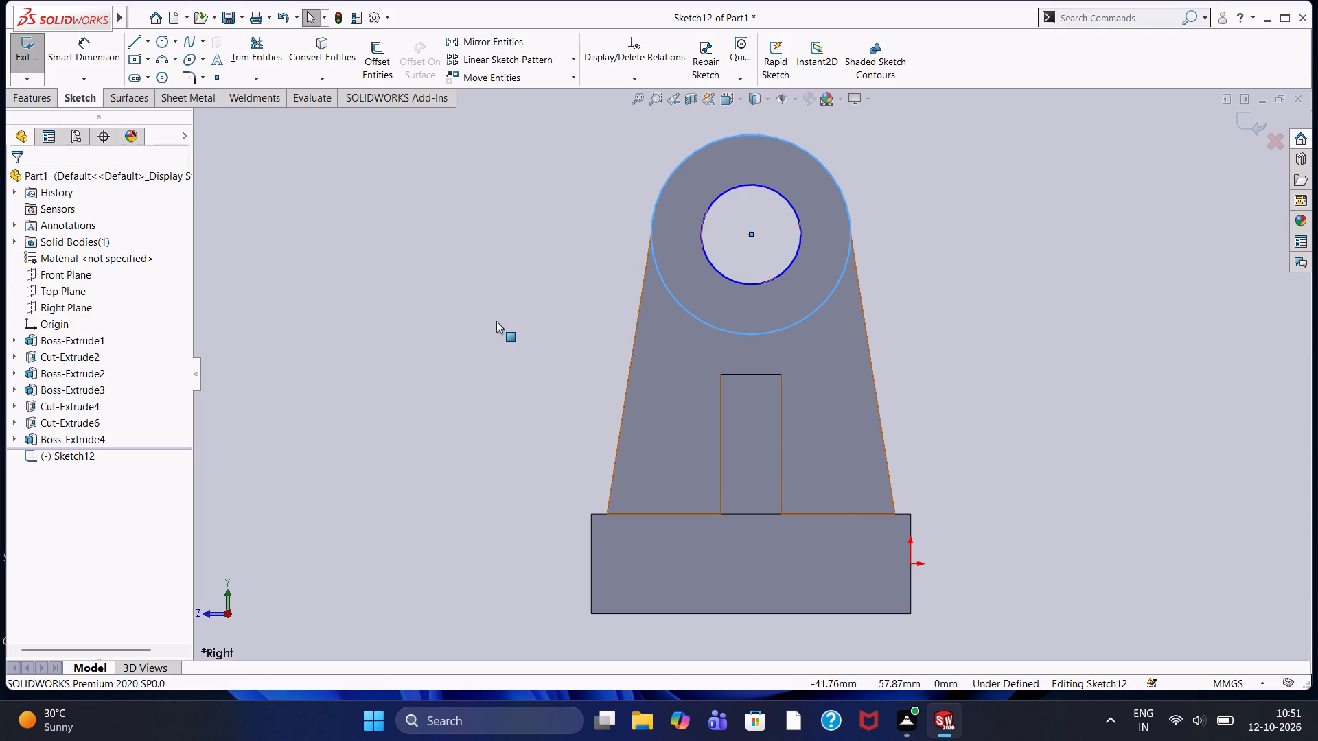
{"action": "middle_click_drag", "start_coordinate": [496, 321], "coordinate": [544, 414]}
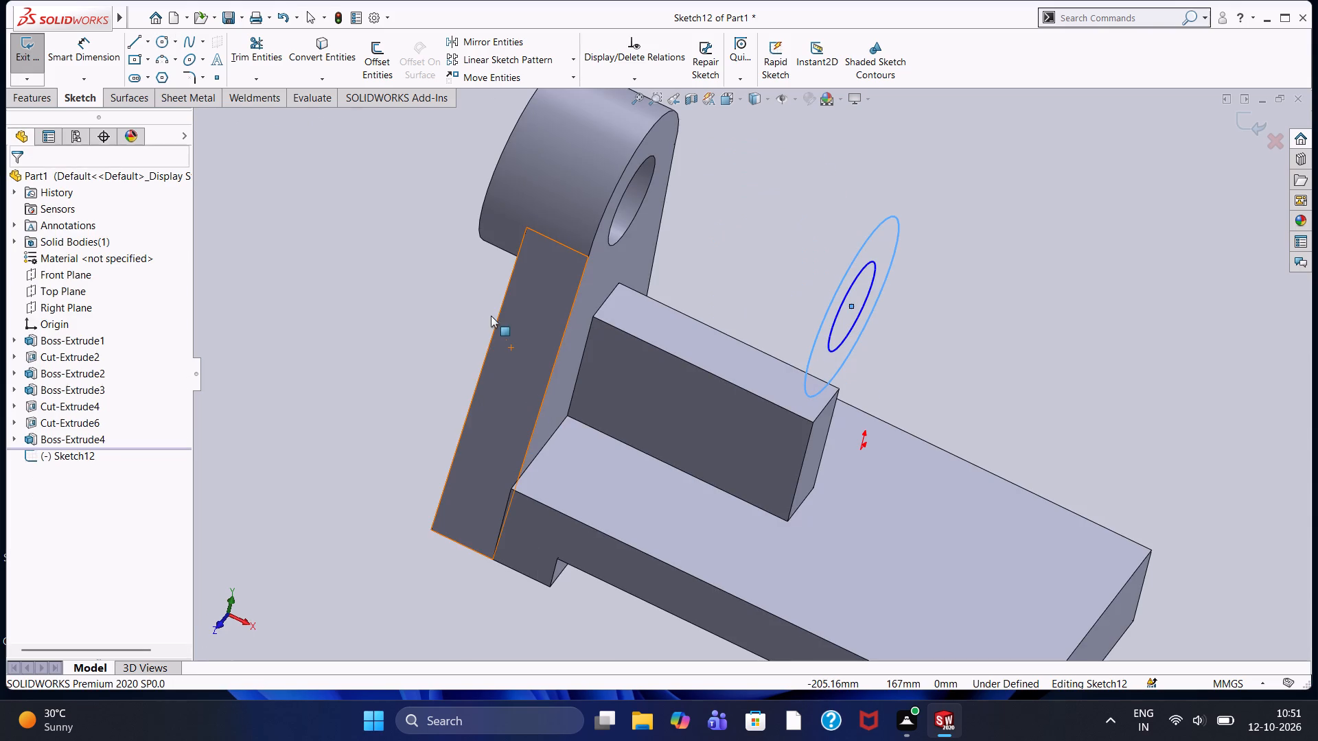
{"action": "left_click", "coordinate": [26, 95]}
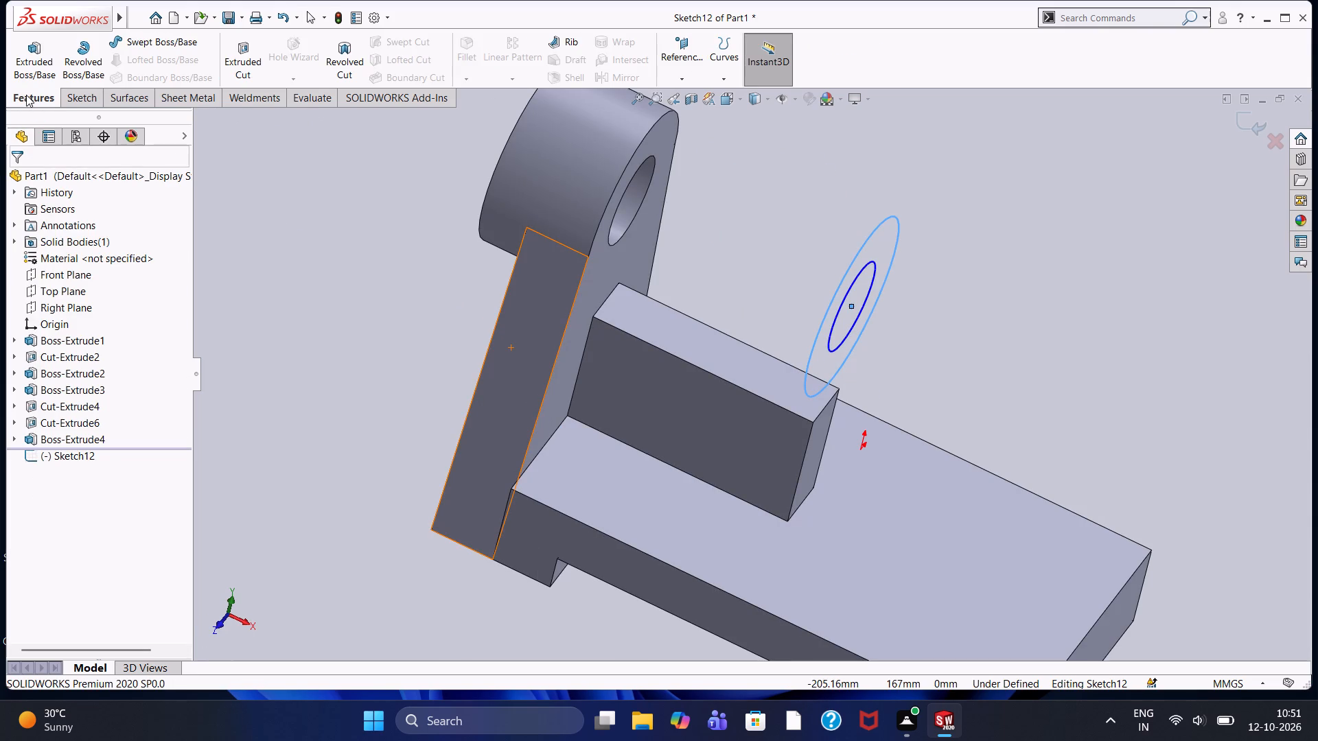
{"action": "left_click", "coordinate": [43, 69]}
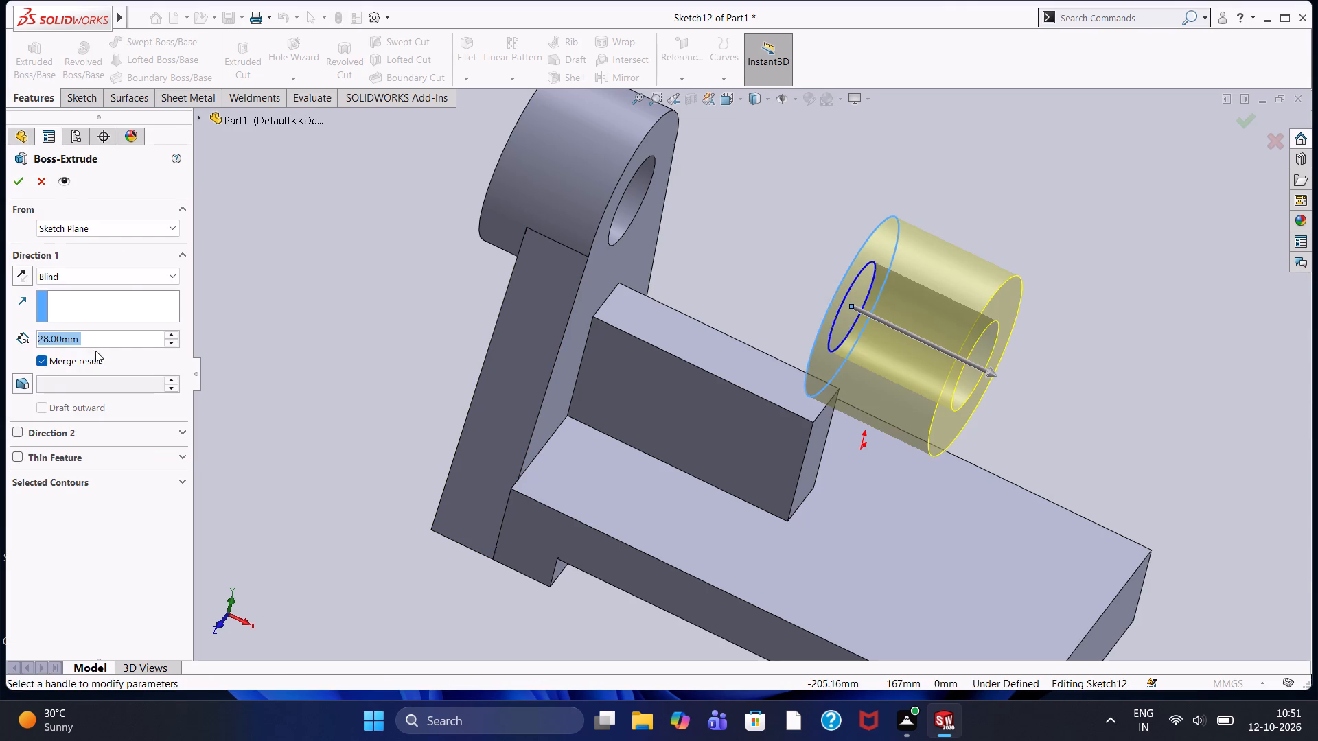
{"action": "type", "text": "20"}
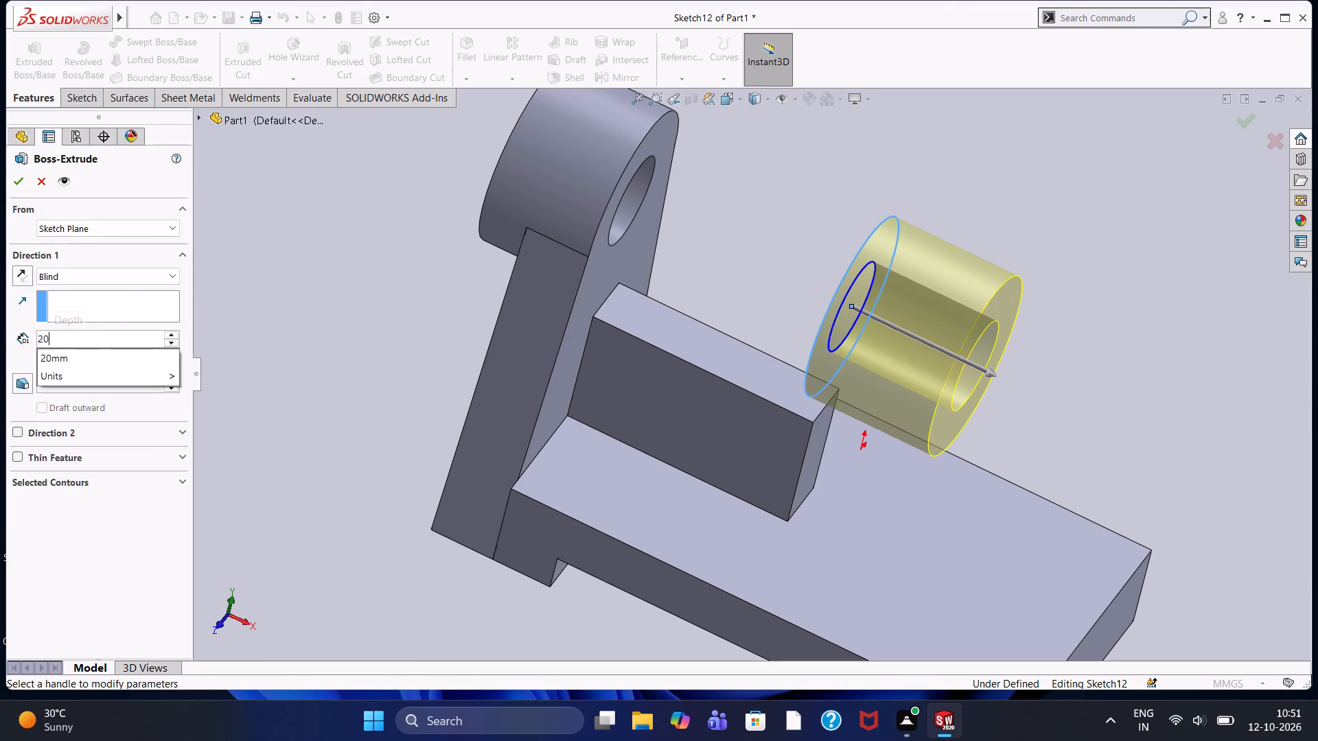
{"action": "key", "text": "Return"}
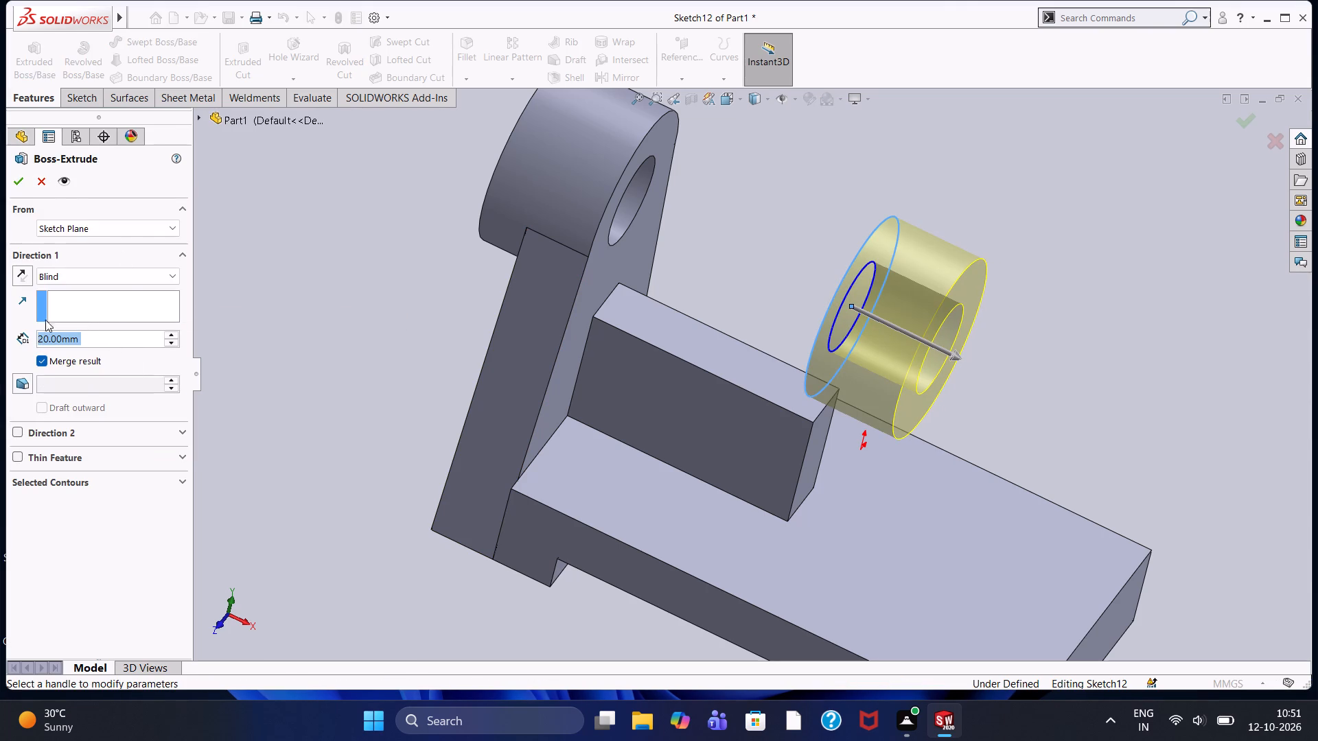
{"action": "left_click", "coordinate": [19, 187]}
{"action": "left_click", "coordinate": [428, 330]}
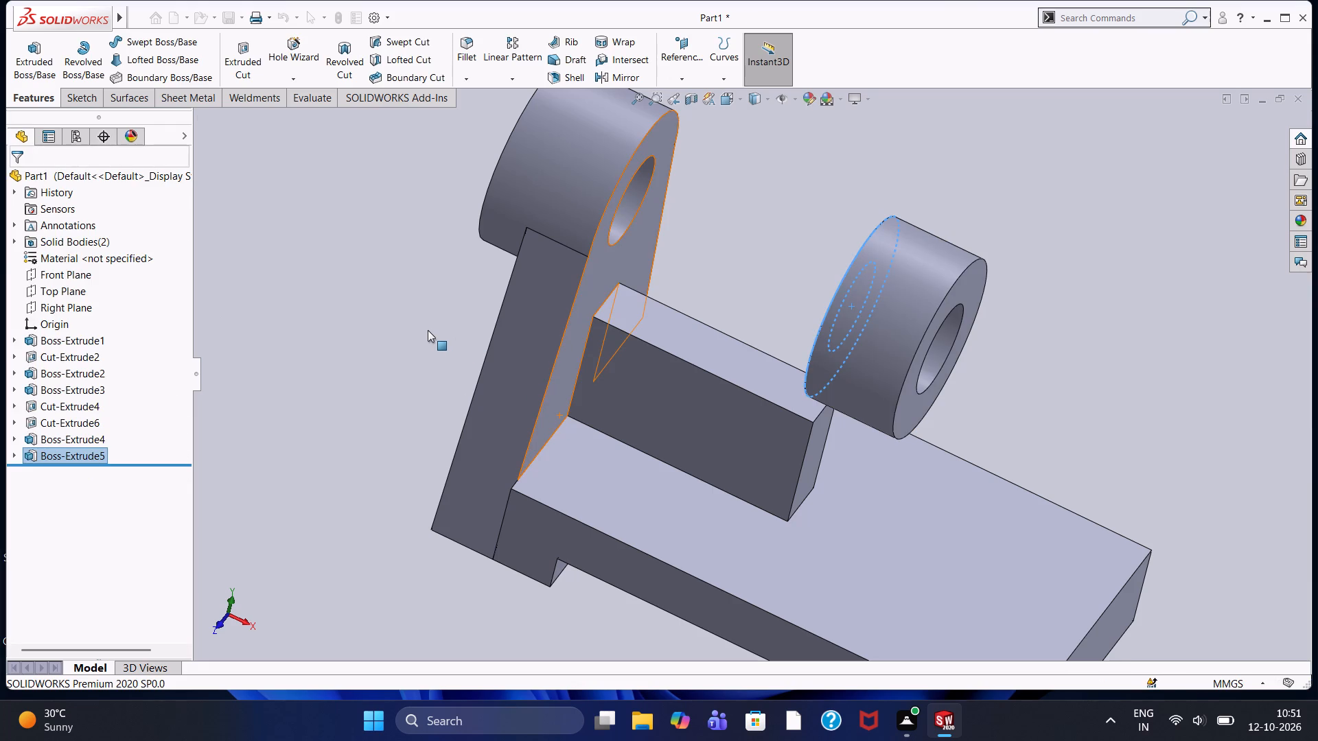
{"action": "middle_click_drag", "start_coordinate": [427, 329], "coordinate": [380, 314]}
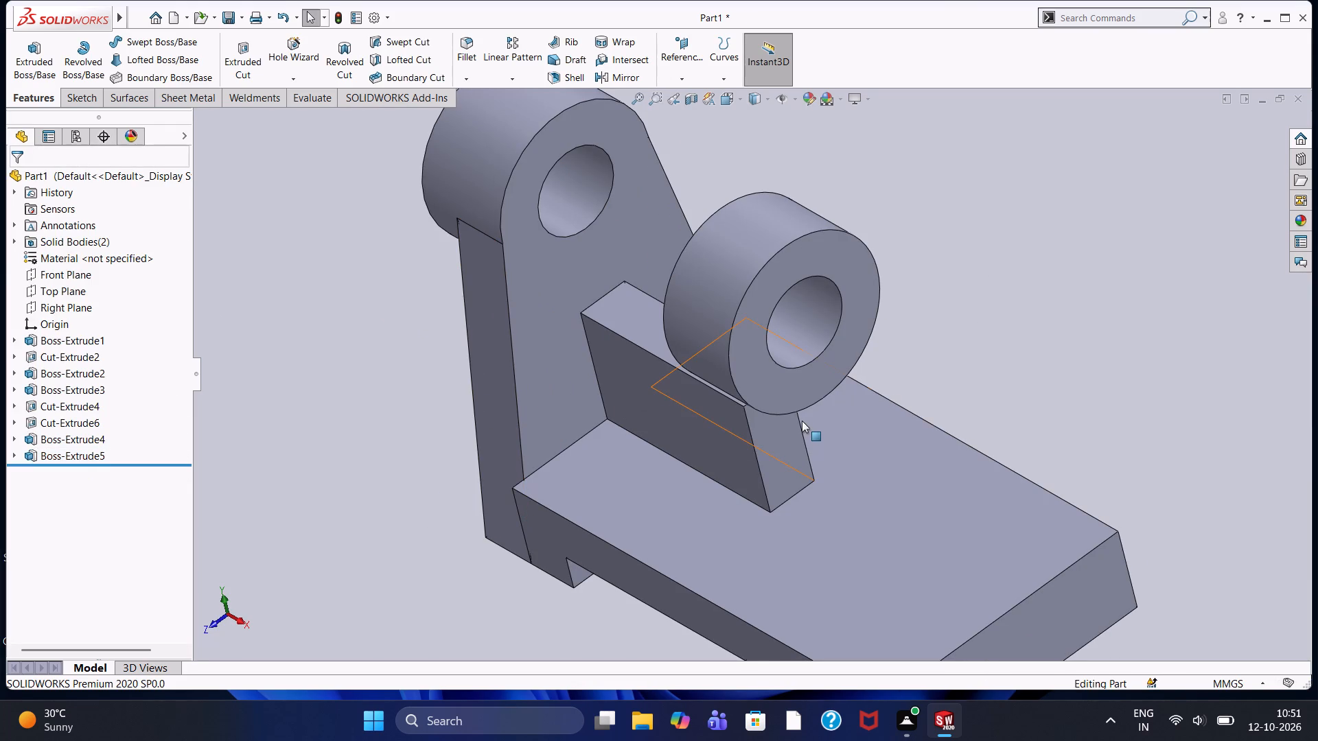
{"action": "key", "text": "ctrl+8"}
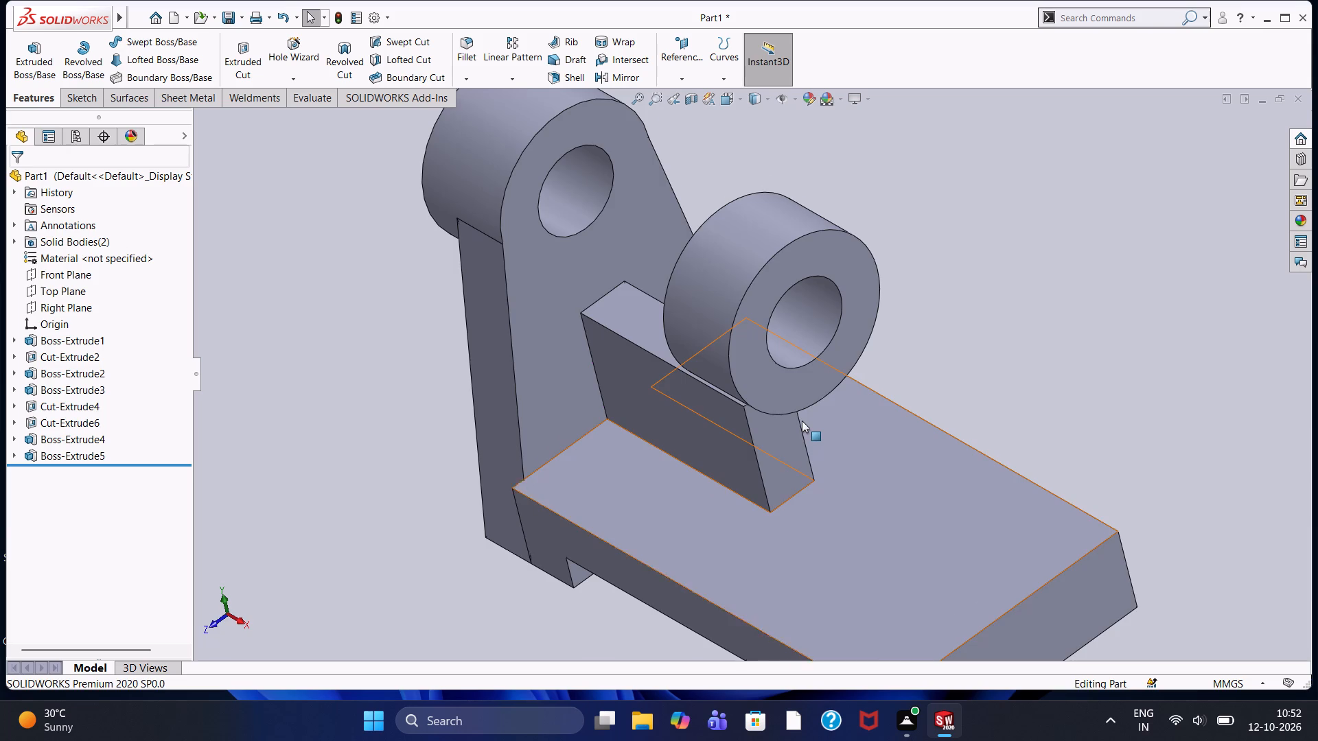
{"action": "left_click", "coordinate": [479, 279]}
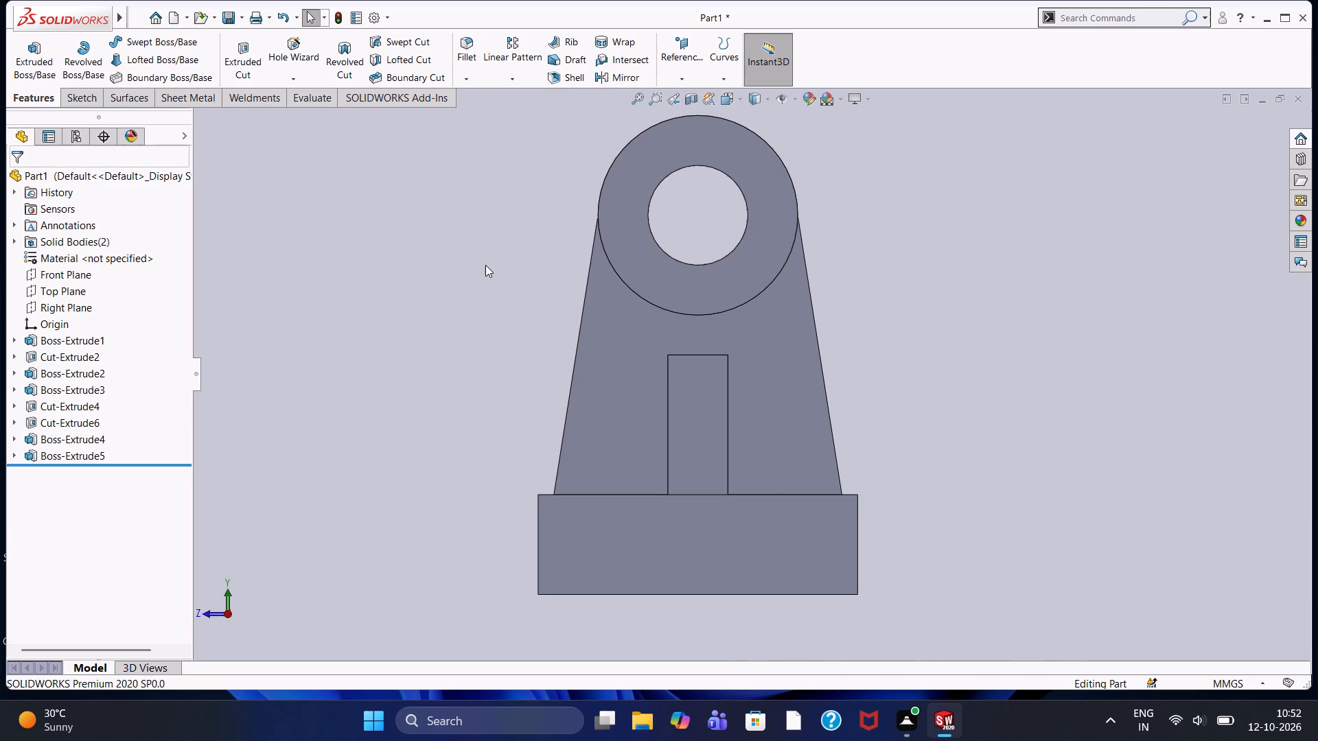
Sketch three connected lines on the Right Plane tracing the tapered wall's outline: two slanted sides about 56.7 mm and a bottom line about 57.7 mm.
{"action": "left_click", "coordinate": [96, 98]}
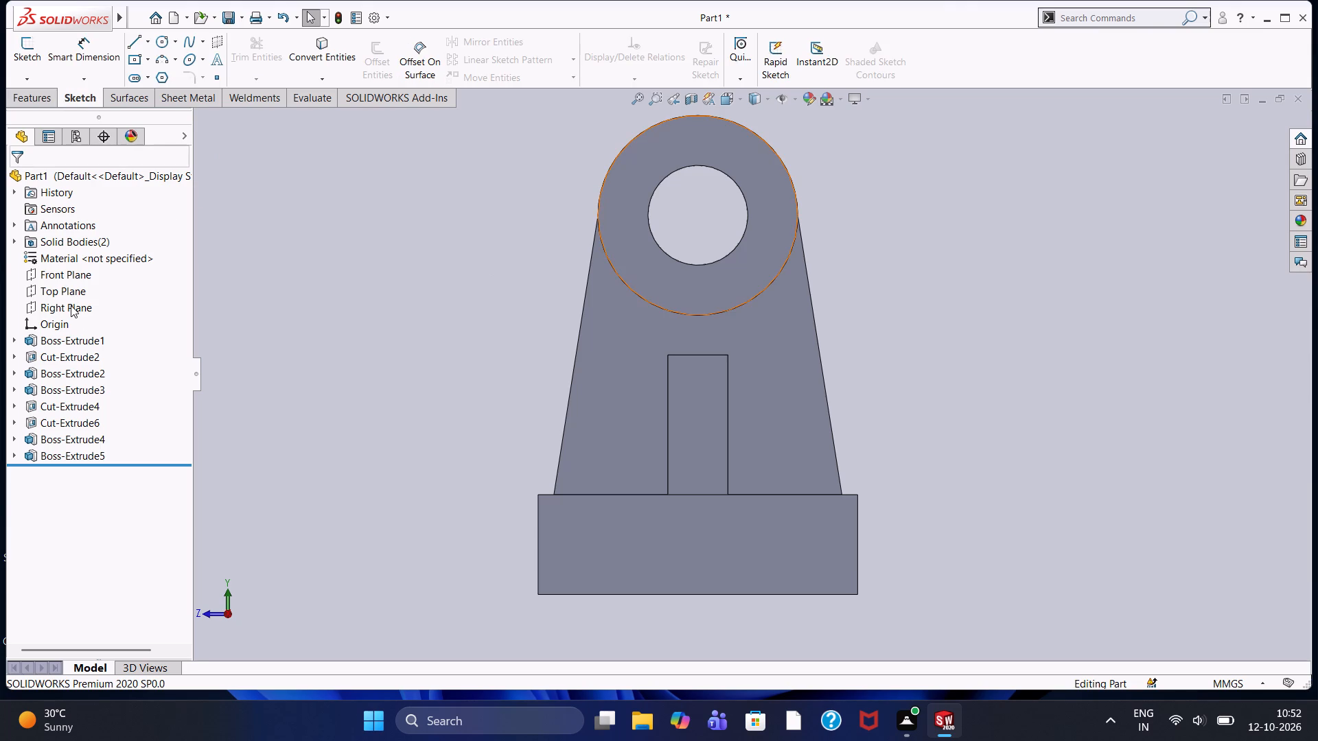
{"action": "left_click", "coordinate": [71, 305]}
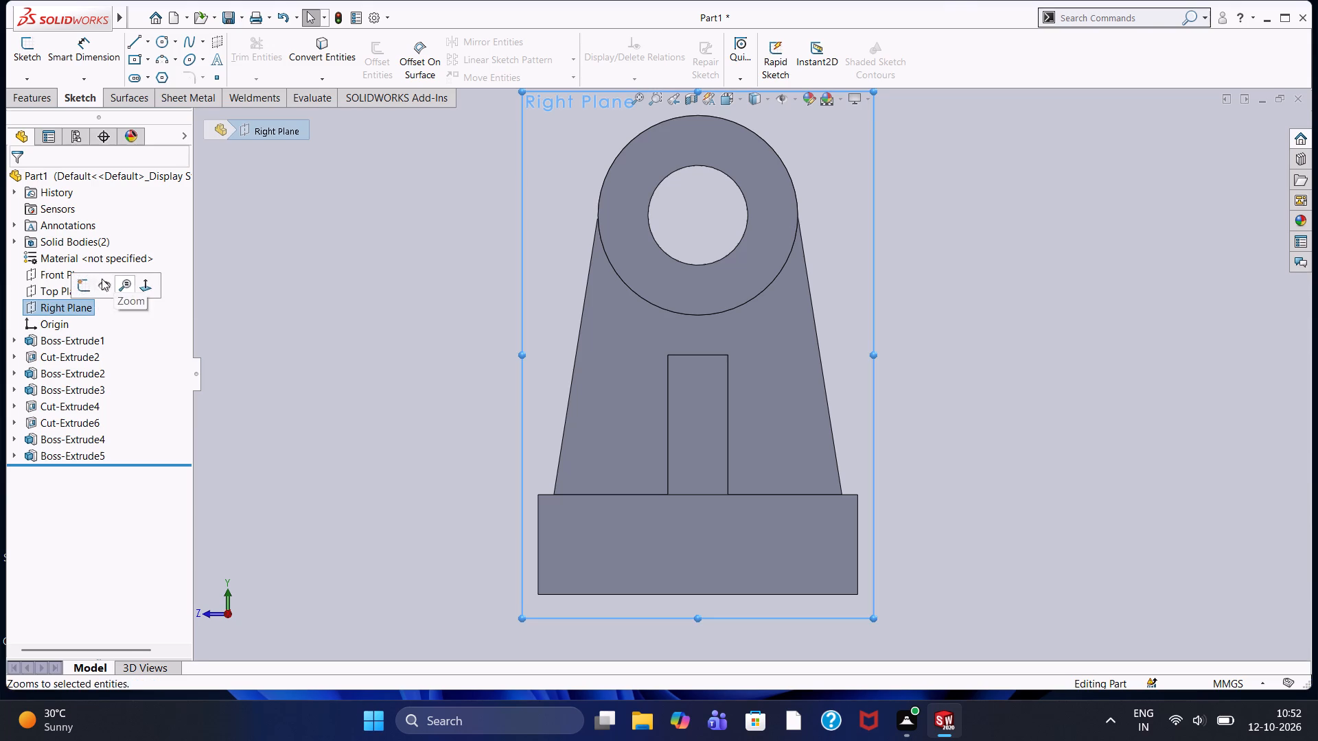
{"action": "left_click", "coordinate": [80, 284]}
{"action": "left_click", "coordinate": [321, 360]}
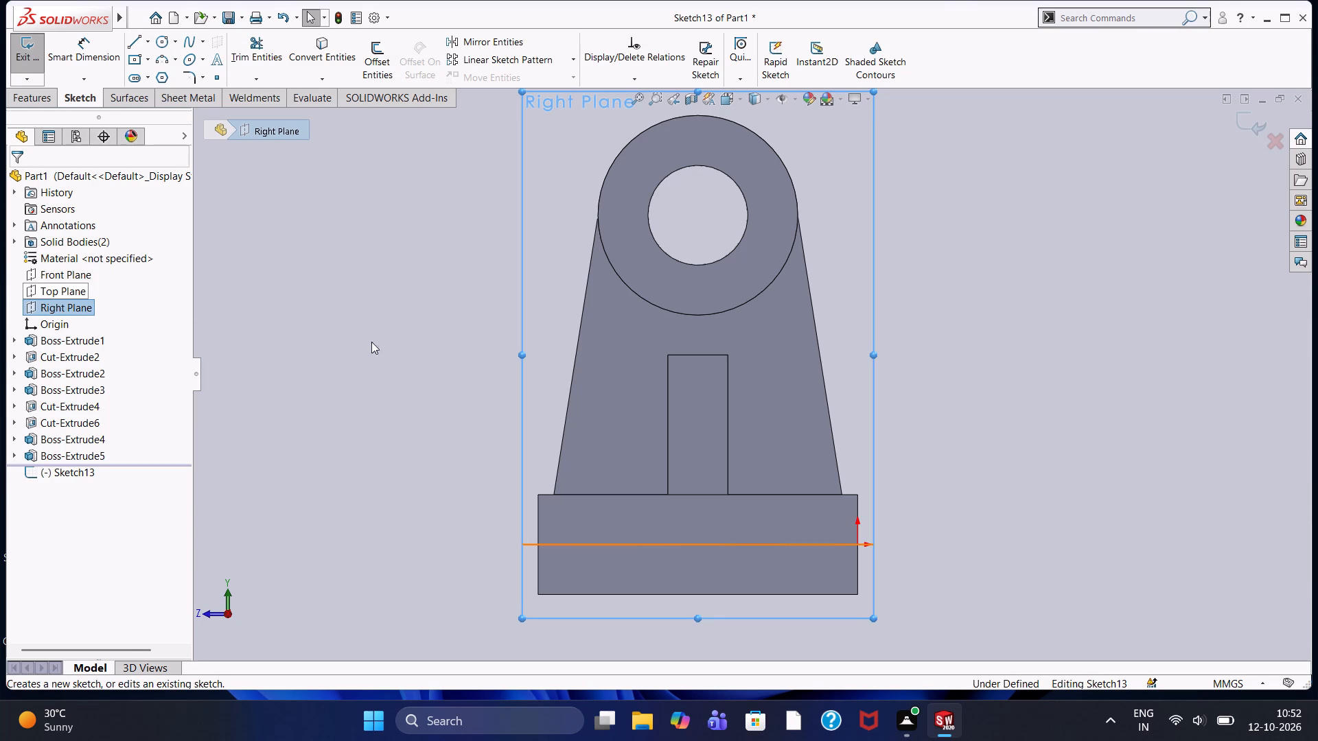
{"action": "left_click", "coordinate": [132, 45]}
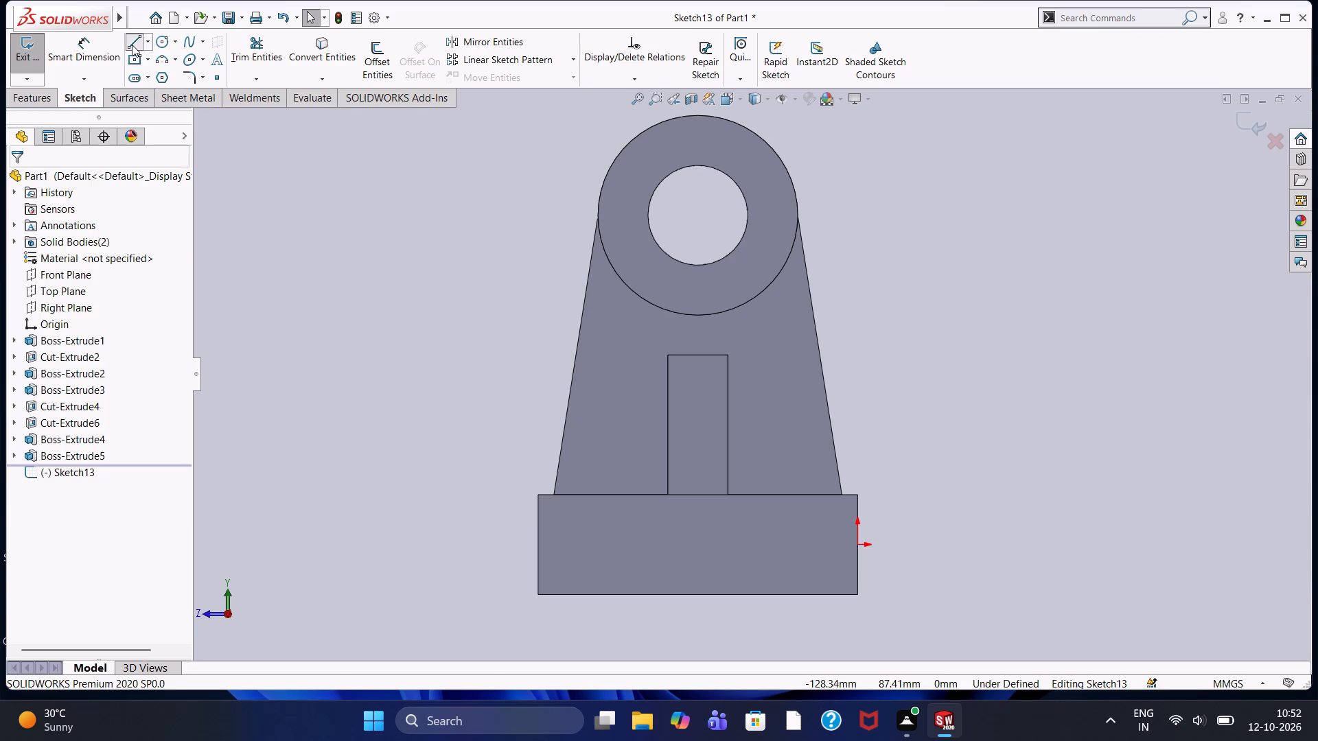
{"action": "left_click", "coordinate": [597, 214]}
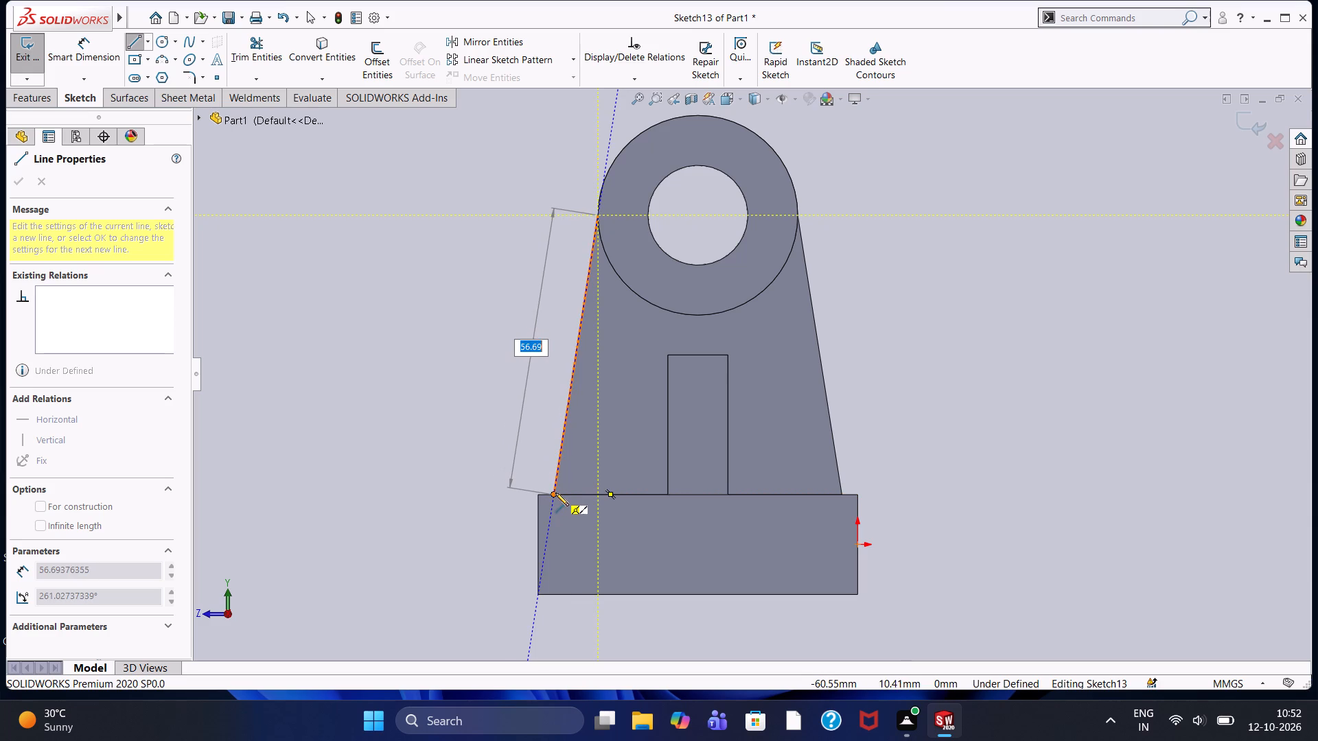
{"action": "left_click", "coordinate": [556, 492]}
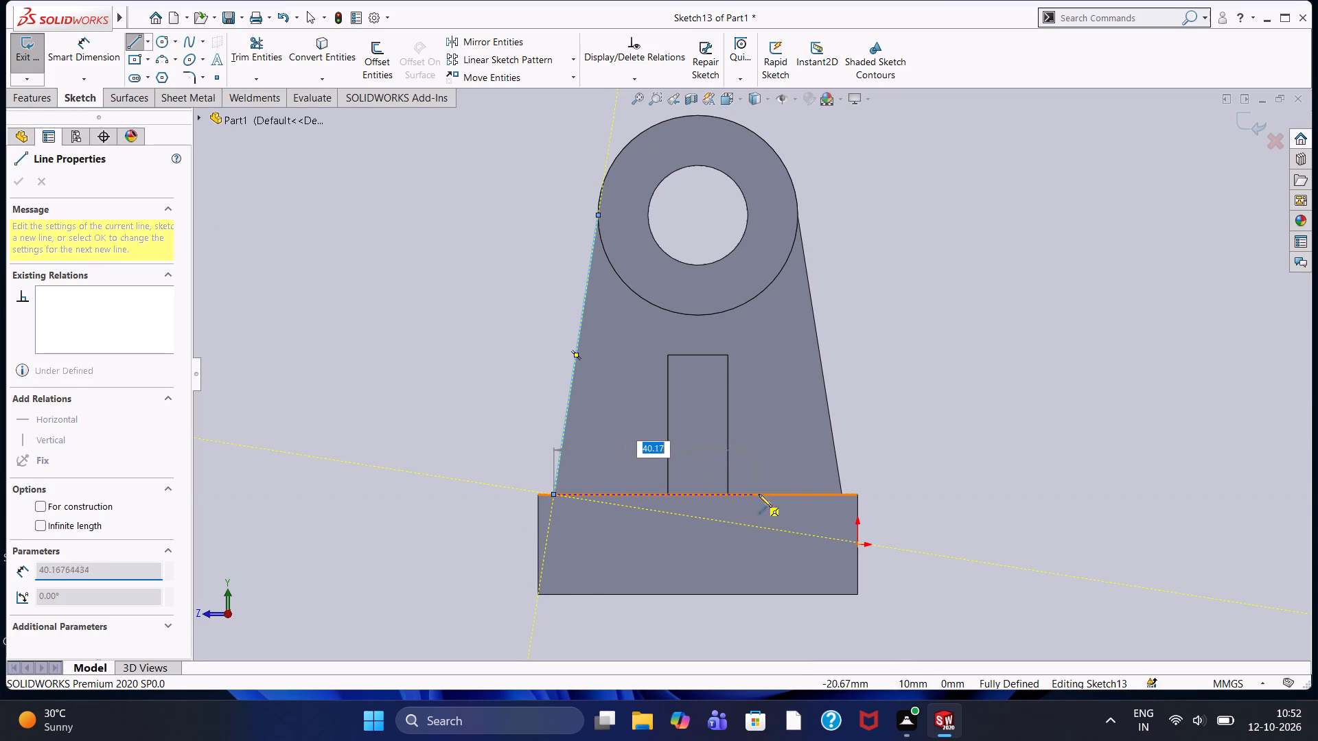
{"action": "left_click", "coordinate": [844, 493]}
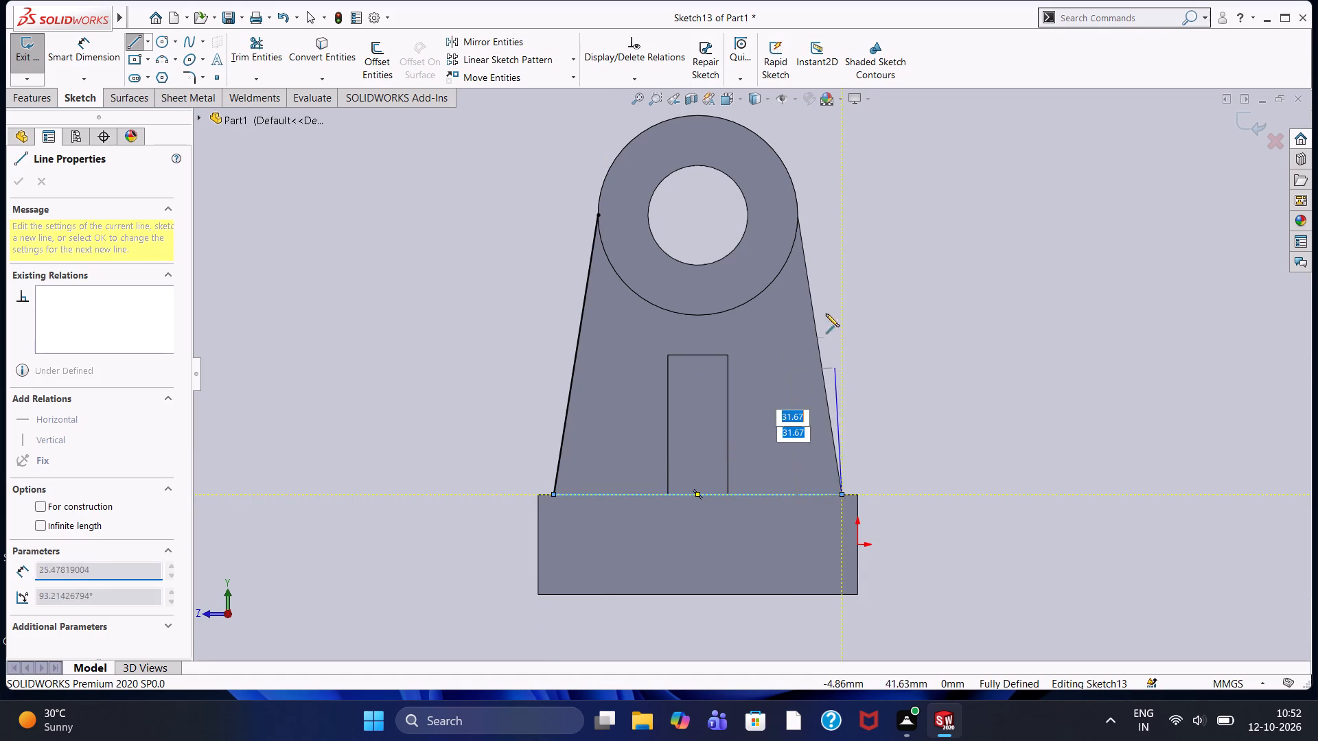
{"action": "left_click", "coordinate": [797, 213]}
{"action": "right_click", "coordinate": [912, 200]}
{"action": "left_click", "coordinate": [927, 210]}
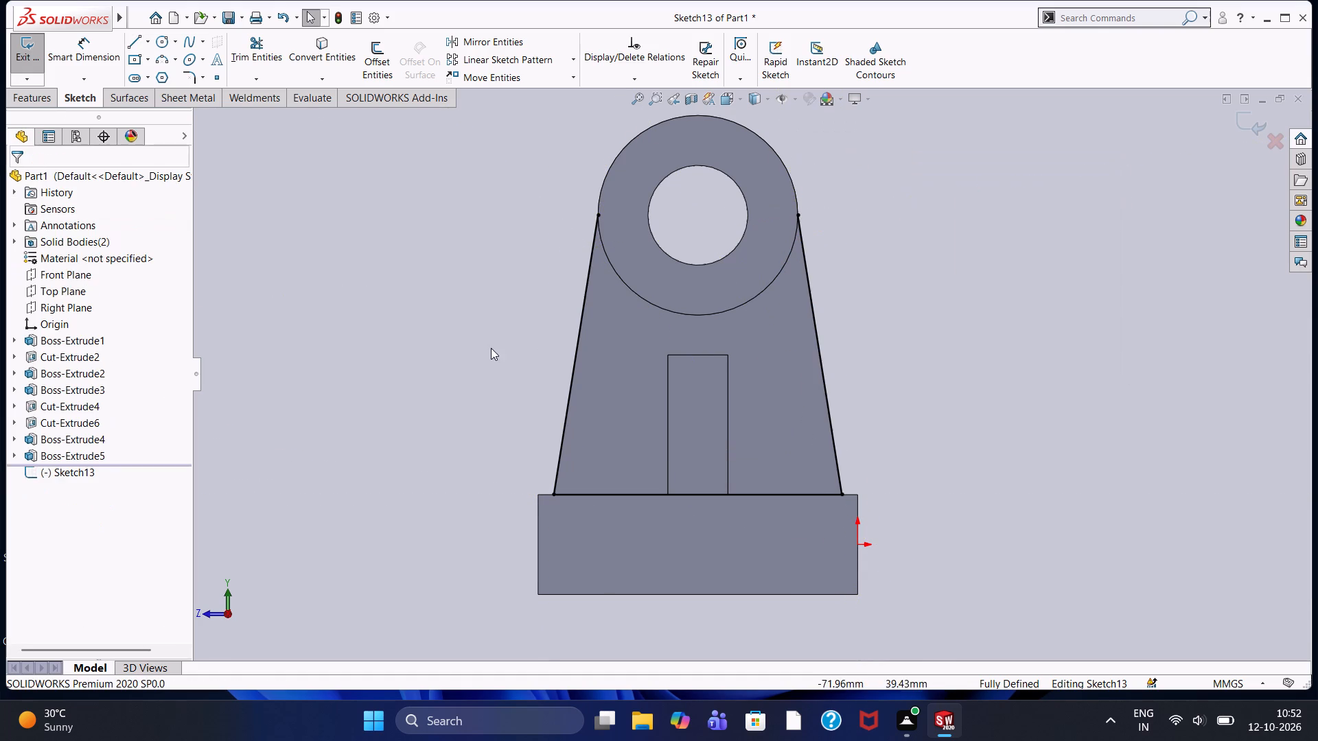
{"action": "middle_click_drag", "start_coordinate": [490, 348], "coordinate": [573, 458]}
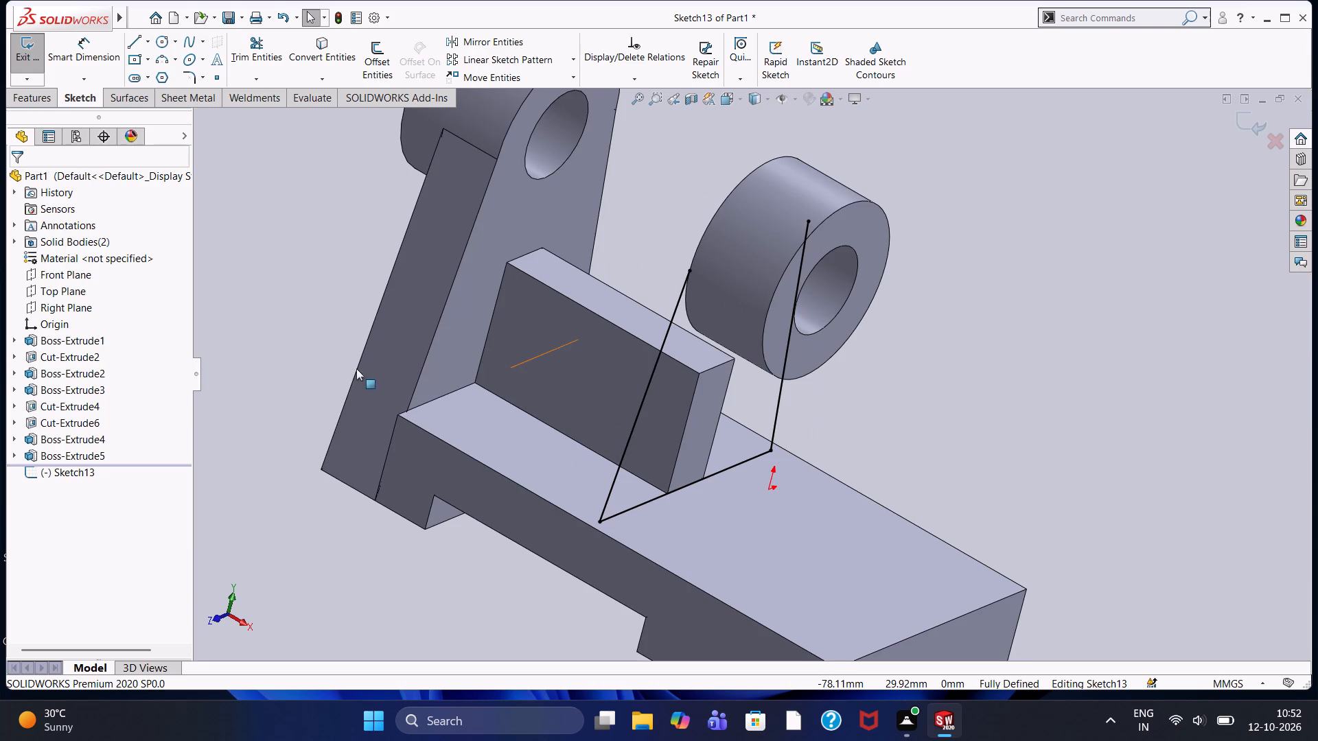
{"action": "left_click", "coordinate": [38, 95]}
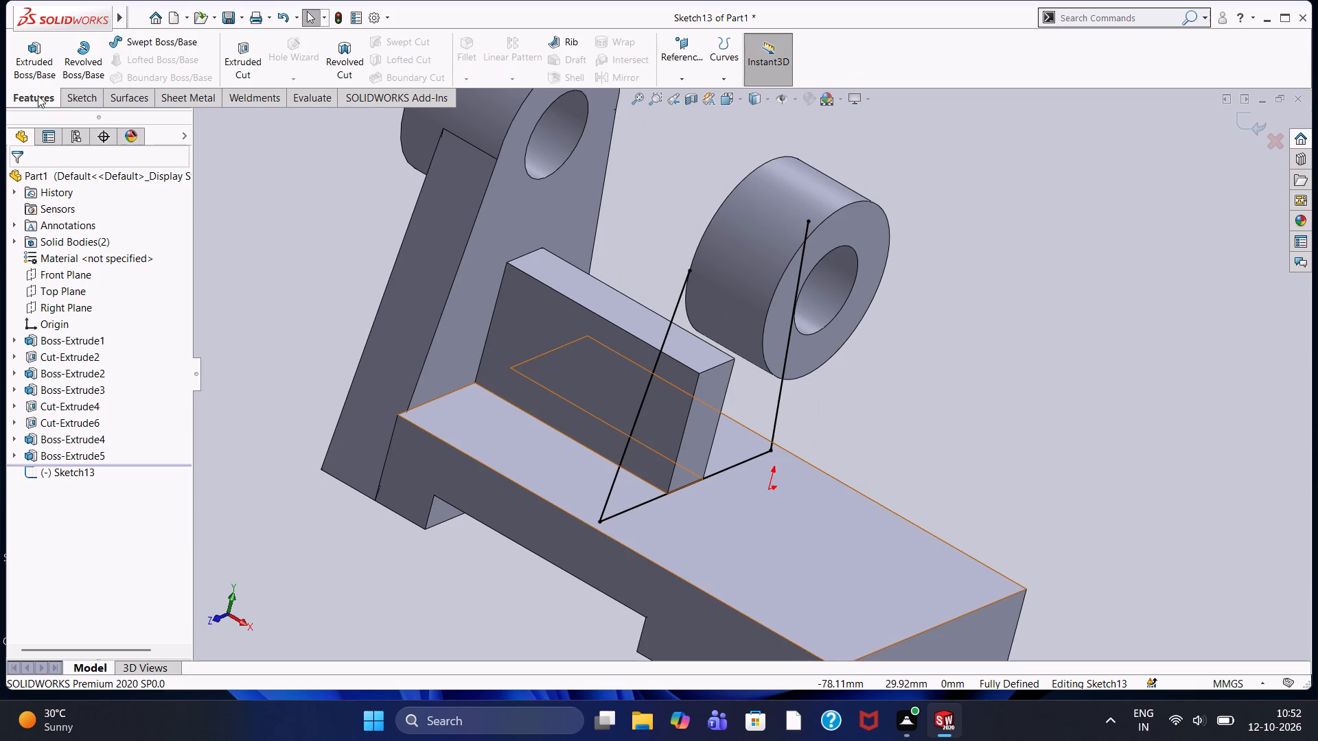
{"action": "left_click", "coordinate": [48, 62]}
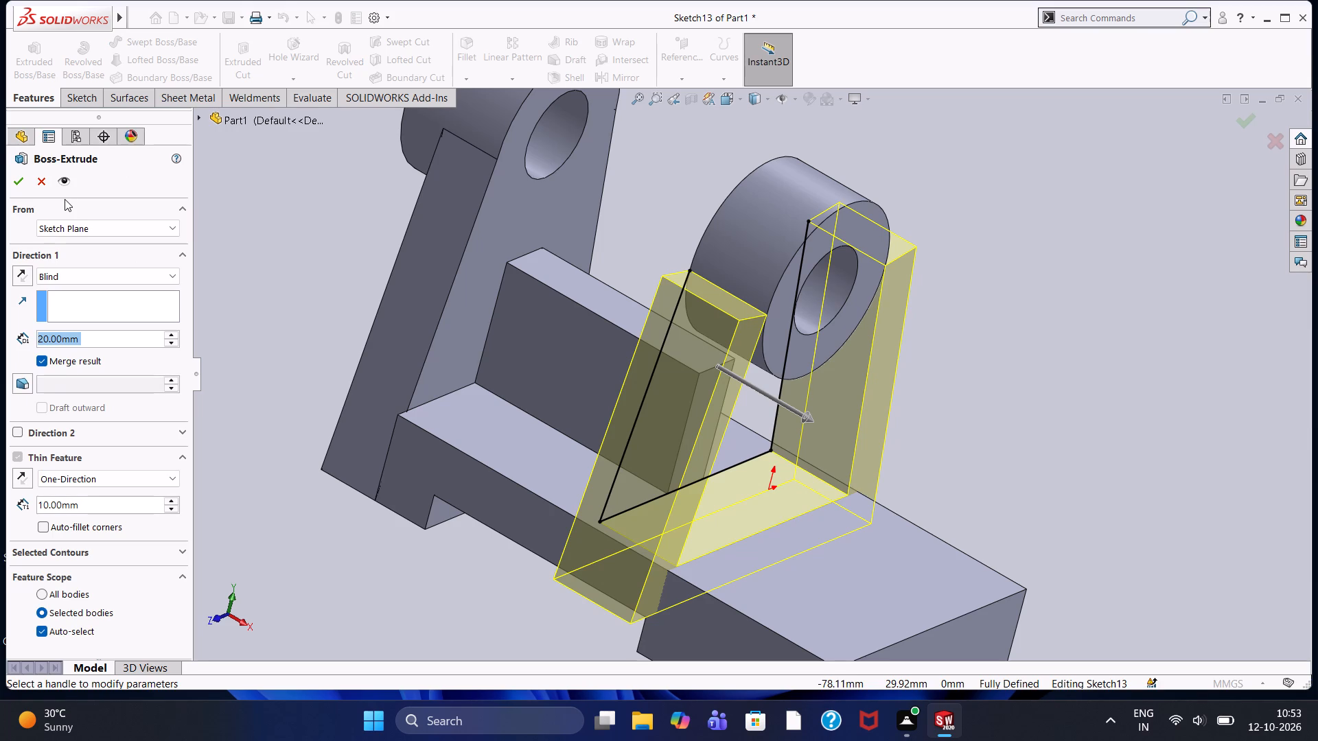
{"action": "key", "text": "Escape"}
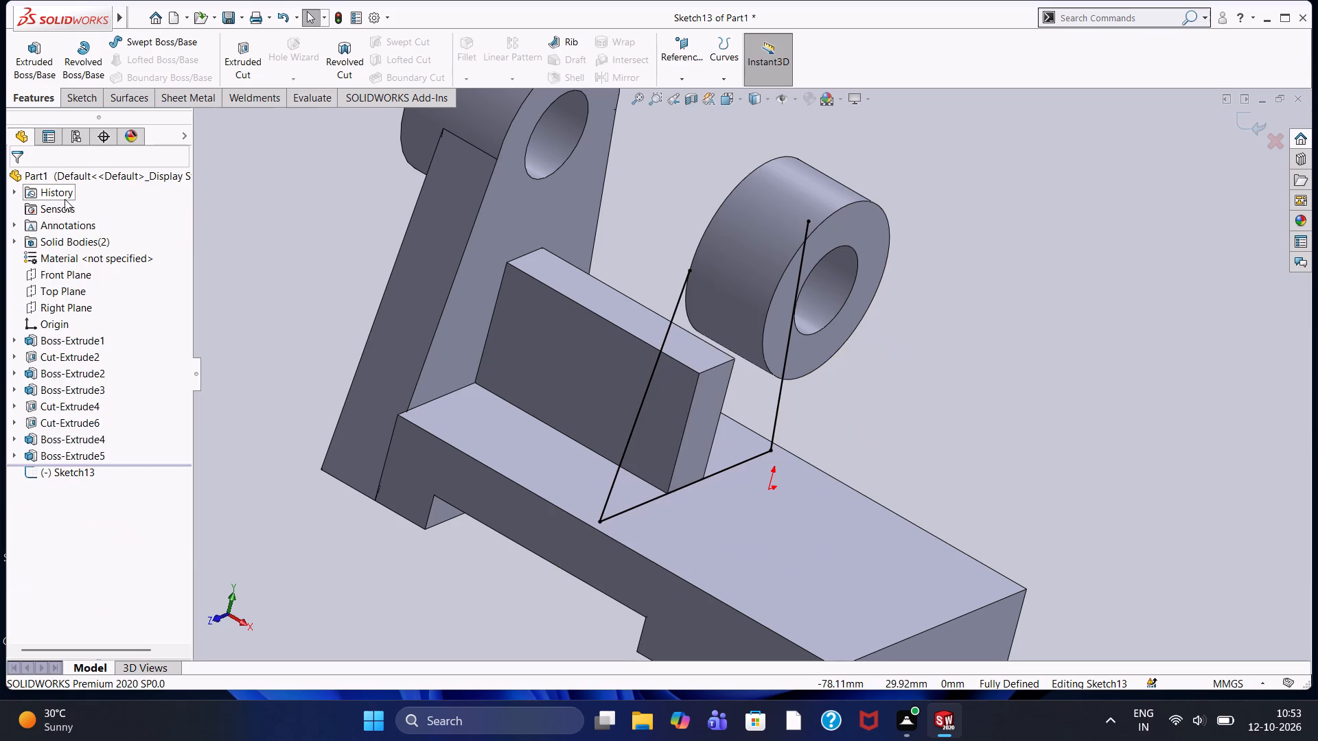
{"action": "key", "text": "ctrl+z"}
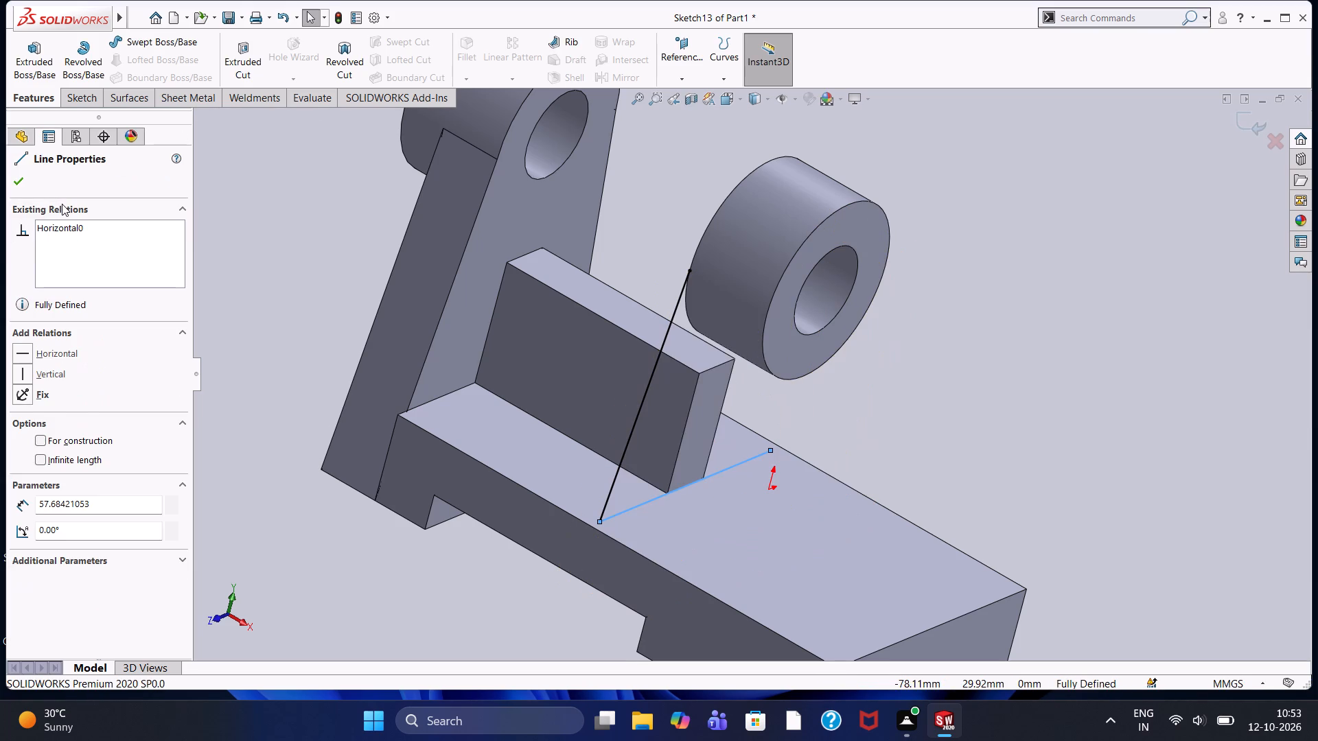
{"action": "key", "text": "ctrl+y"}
Close the tapered profile with a 40 mm horizontal line joining the upper ends of the two slanted sides.
{"action": "key", "text": "ctrl+8"}
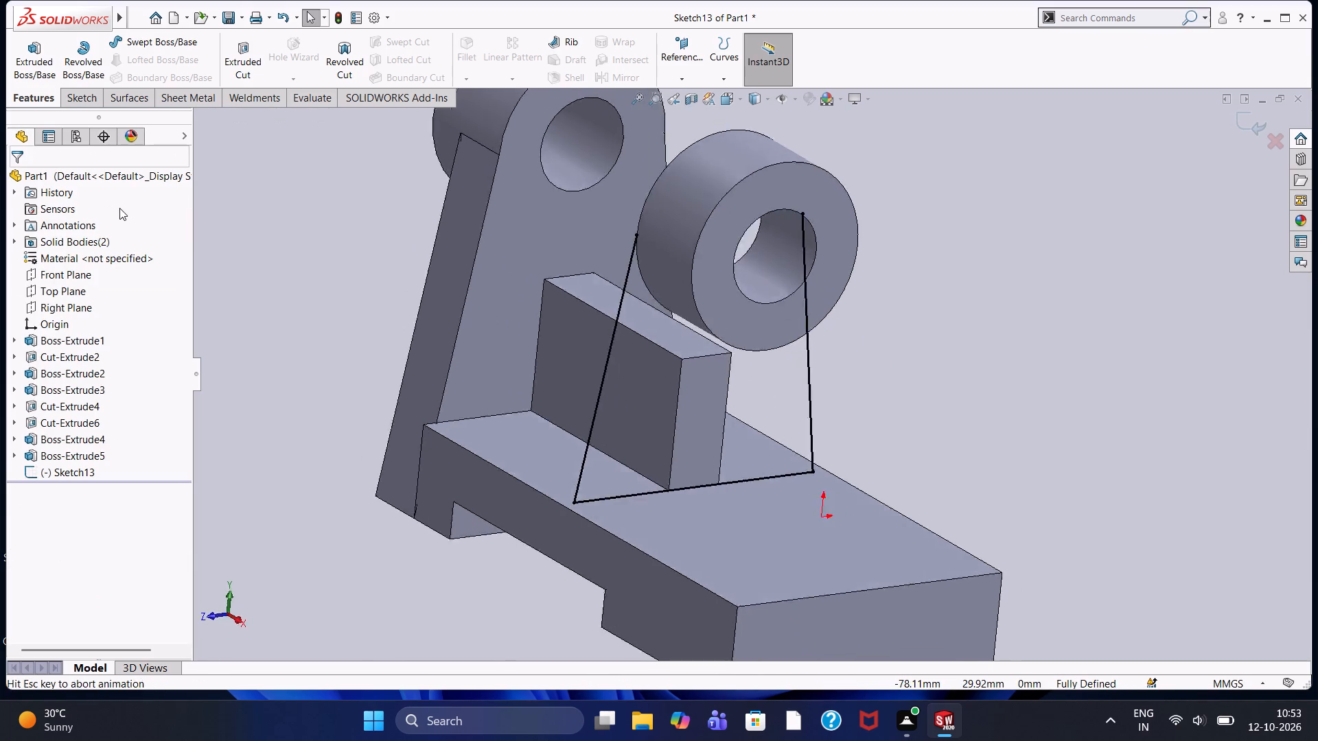
{"action": "left_click", "coordinate": [86, 100]}
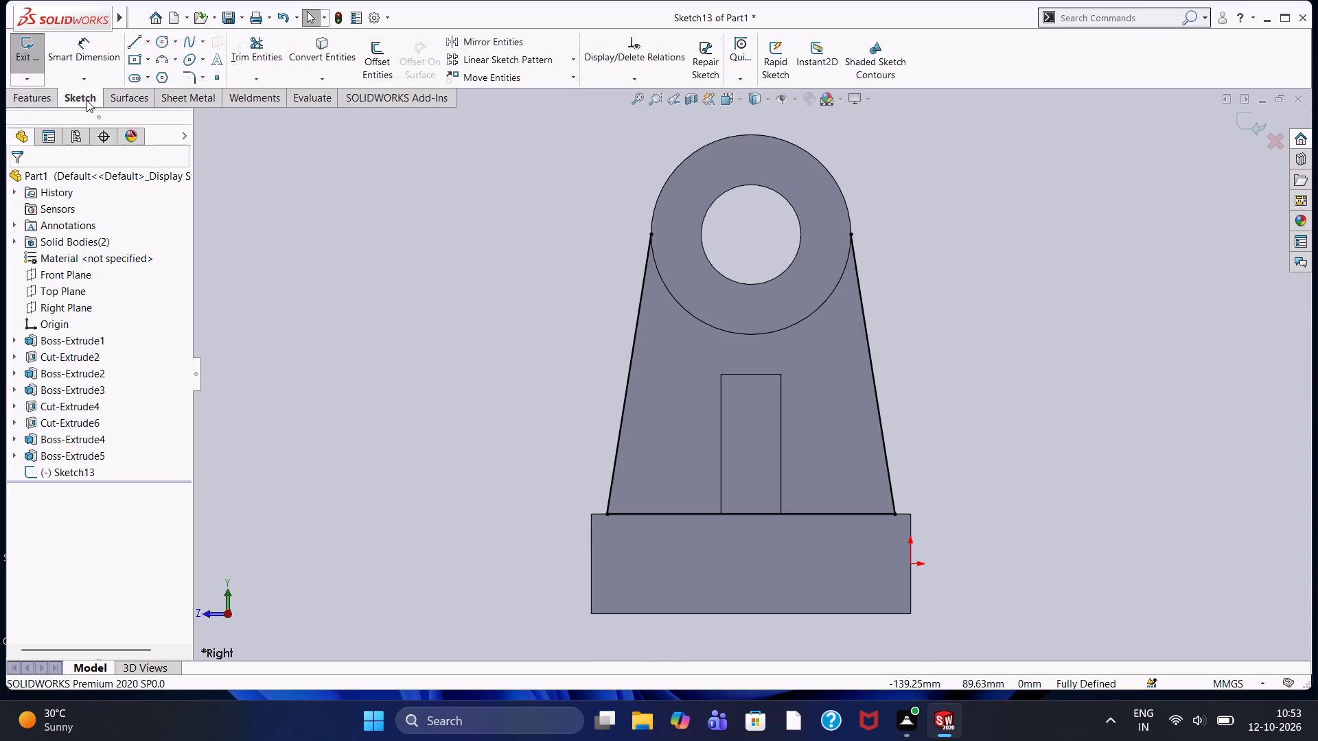
{"action": "left_click", "coordinate": [139, 46]}
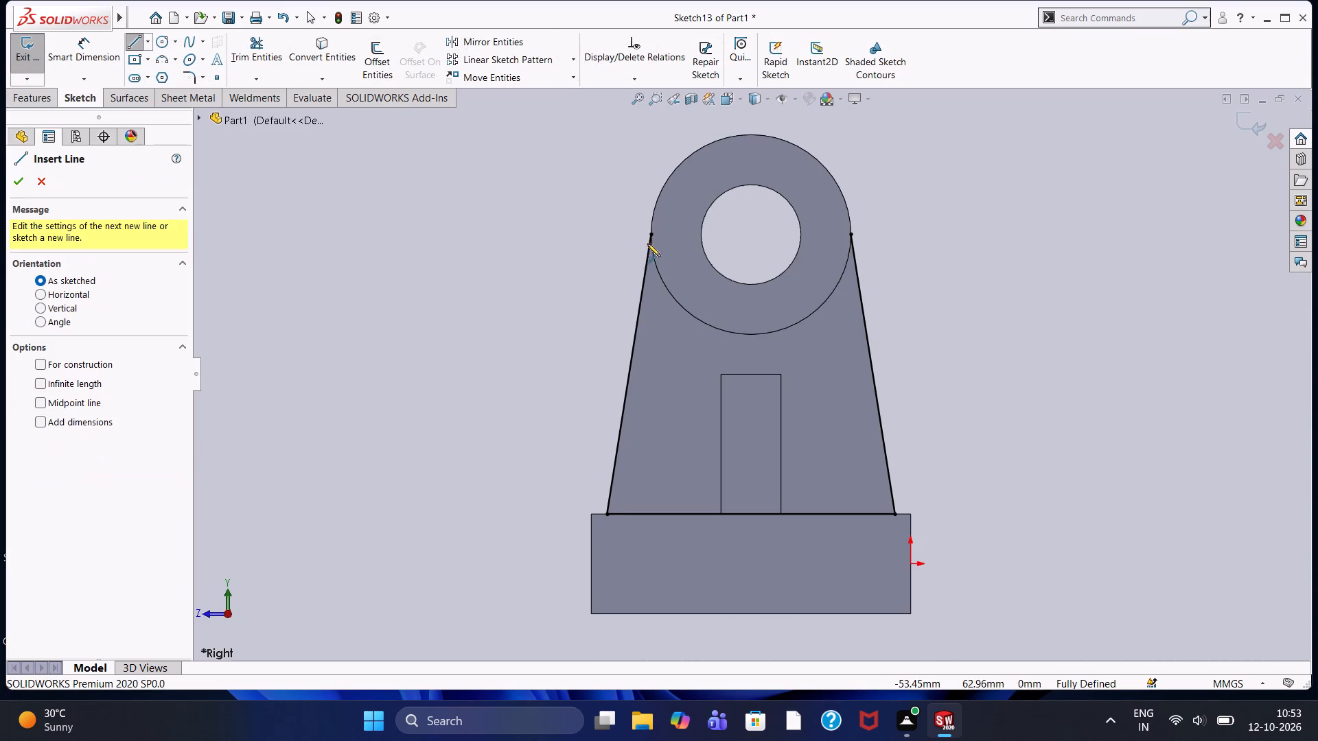
{"action": "left_click", "coordinate": [650, 232]}
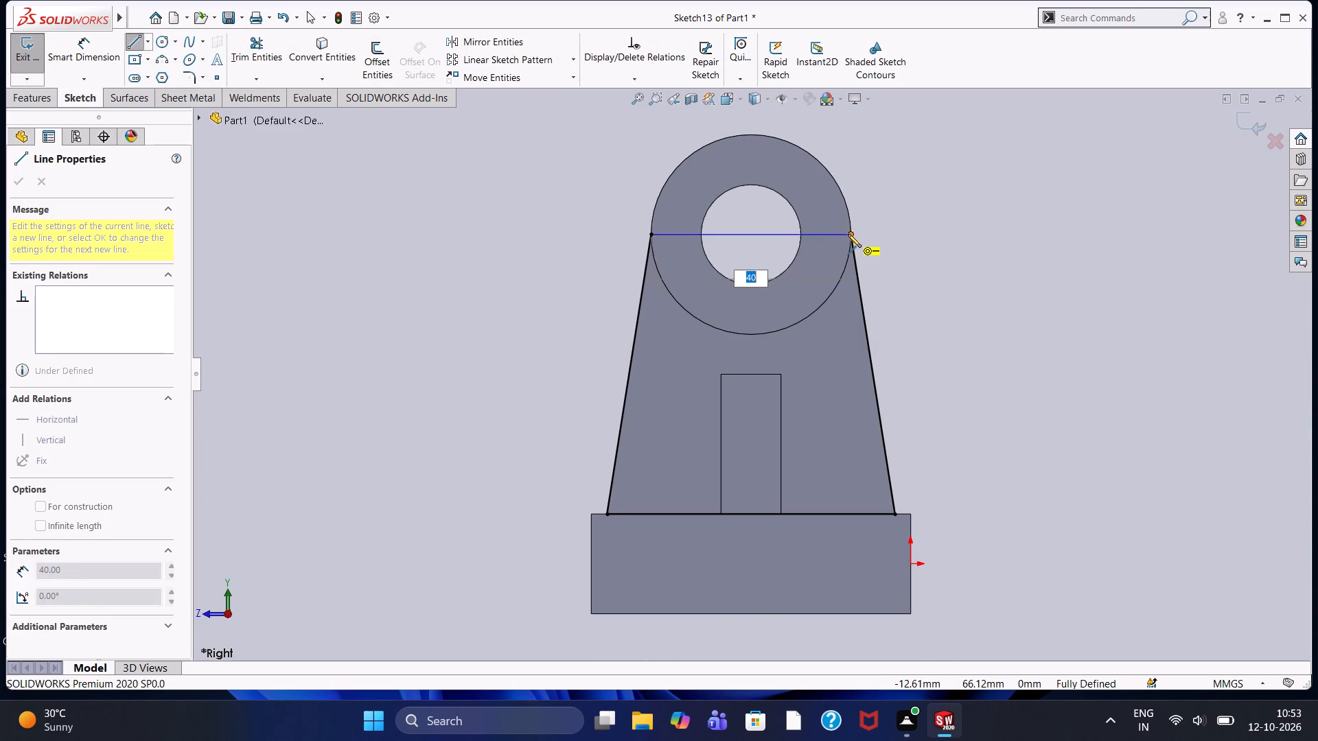
{"action": "left_click", "coordinate": [852, 234]}
{"action": "right_click", "coordinate": [485, 167]}
{"action": "left_click", "coordinate": [500, 185]}
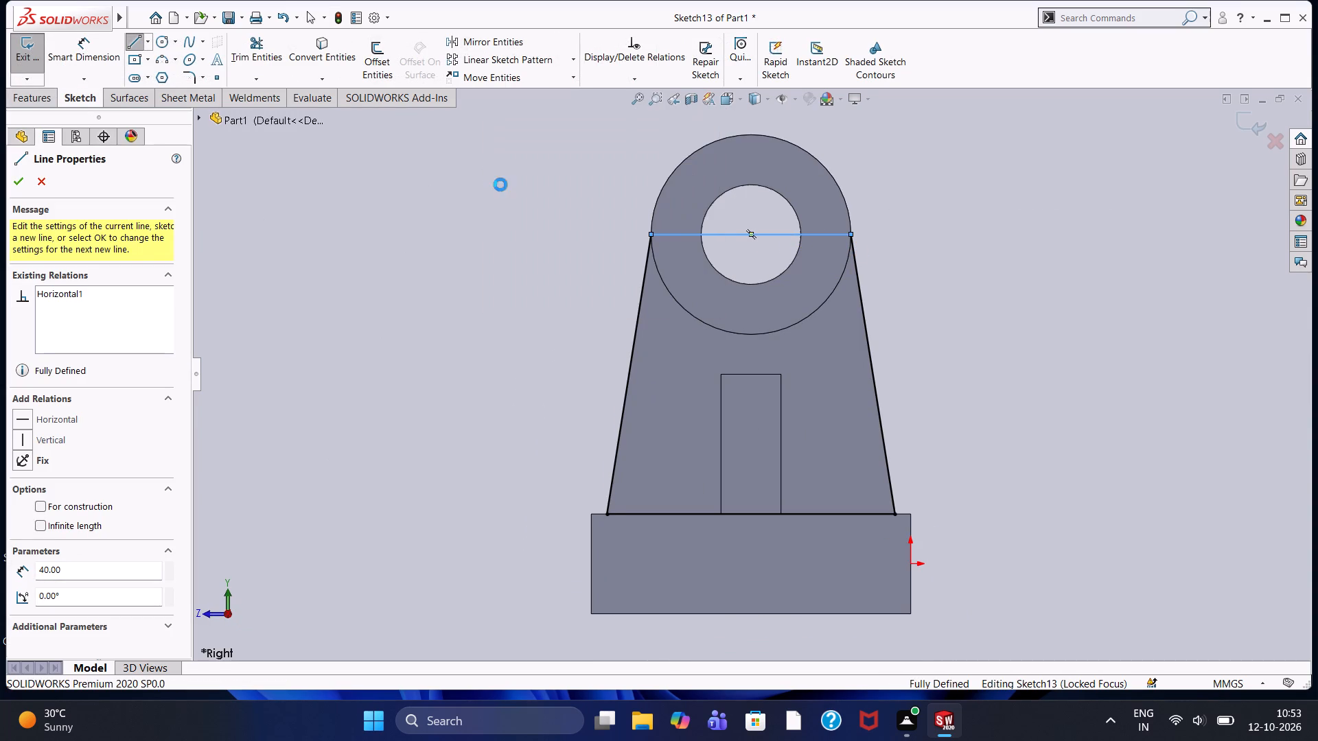
Extrude the closed tapered profile 10 mm away from the end wall as a blind boss merged with the base and ring.
{"action": "left_click", "coordinate": [26, 96]}
{"action": "left_click", "coordinate": [27, 69]}
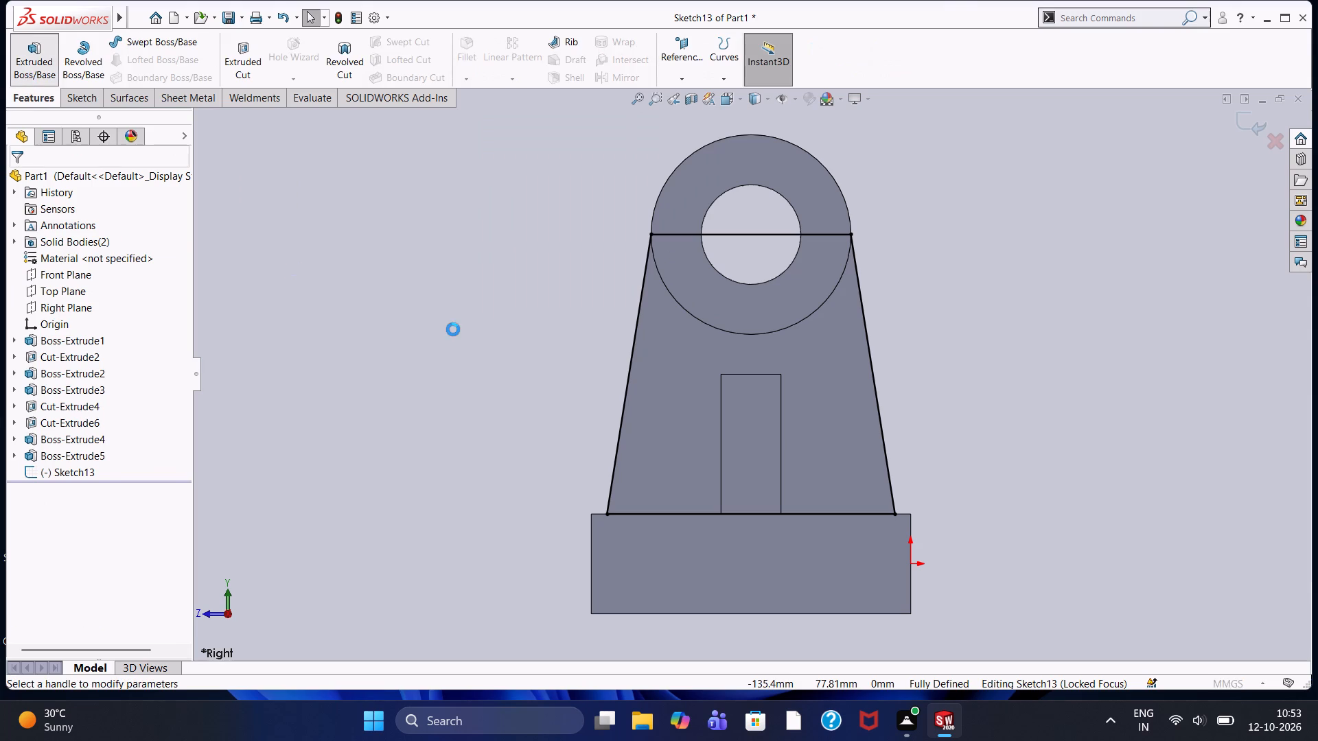
{"action": "middle_click_drag", "start_coordinate": [453, 327], "coordinate": [511, 390]}
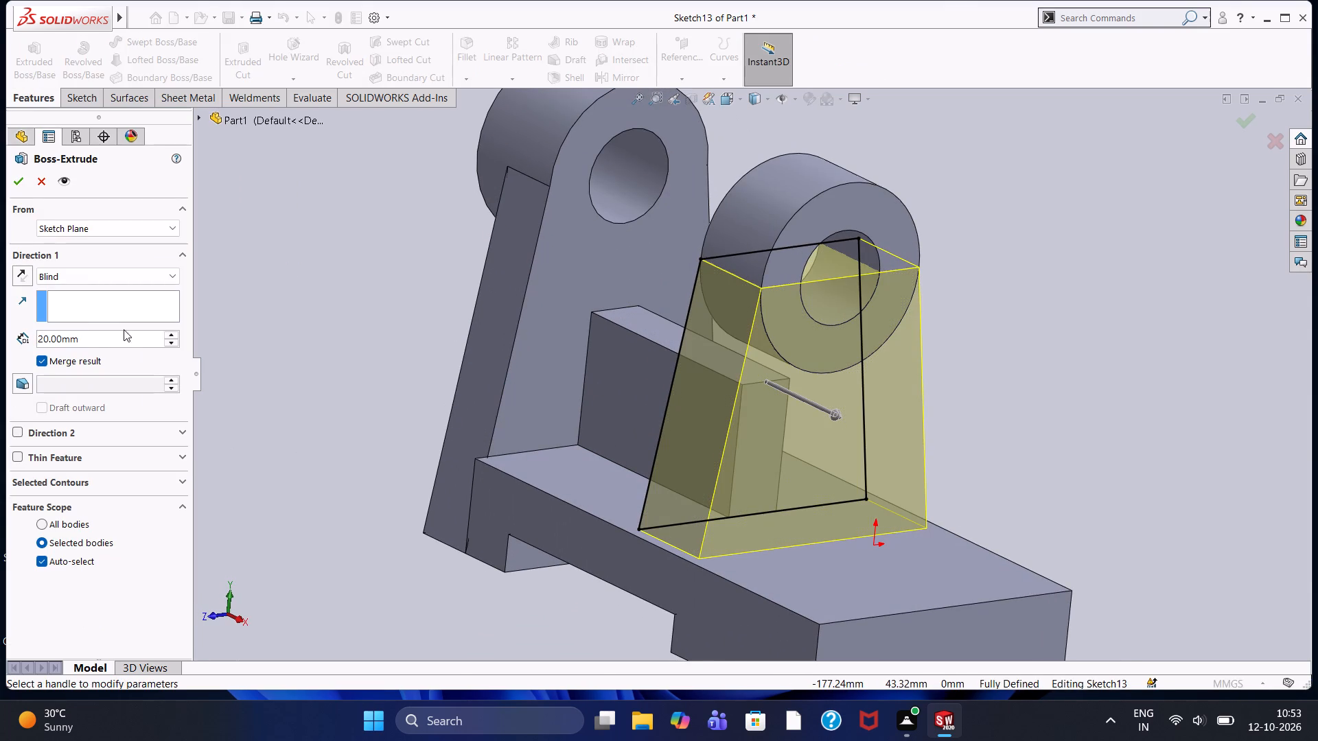
{"action": "left_click", "coordinate": [175, 344]}
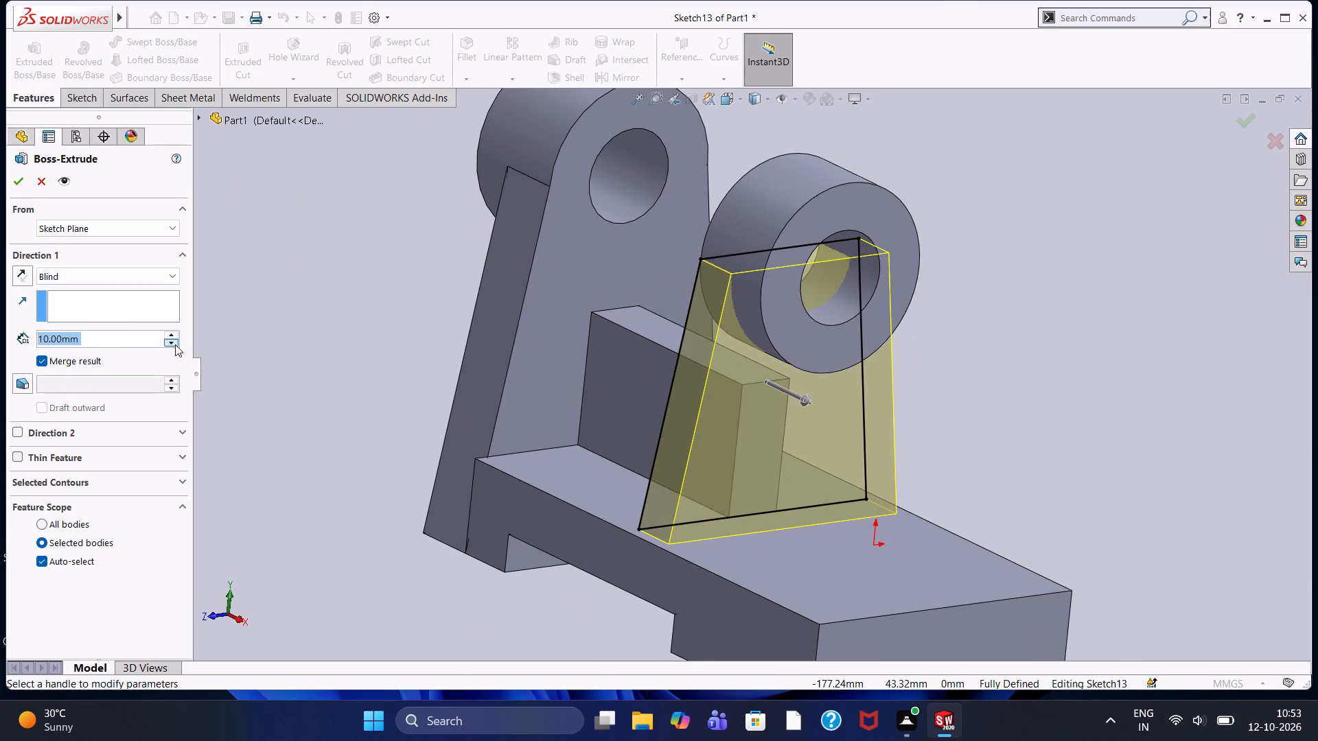
{"action": "left_click", "coordinate": [14, 186]}
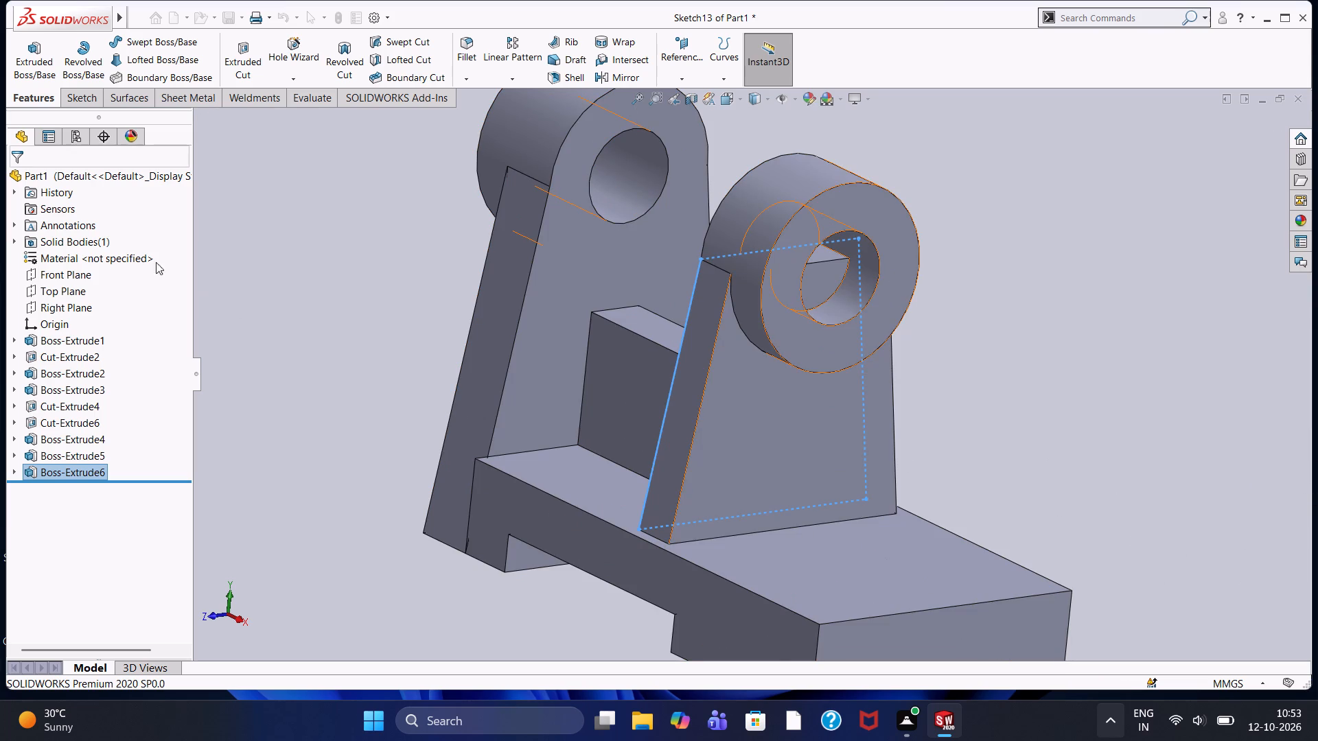
{"action": "left_click", "coordinate": [363, 291]}
Start a sketch on the Right Plane and convert the half-disc face inside the second ring's bore into sketch entities.
{"action": "middle_click_drag", "start_coordinate": [426, 333], "coordinate": [401, 324]}
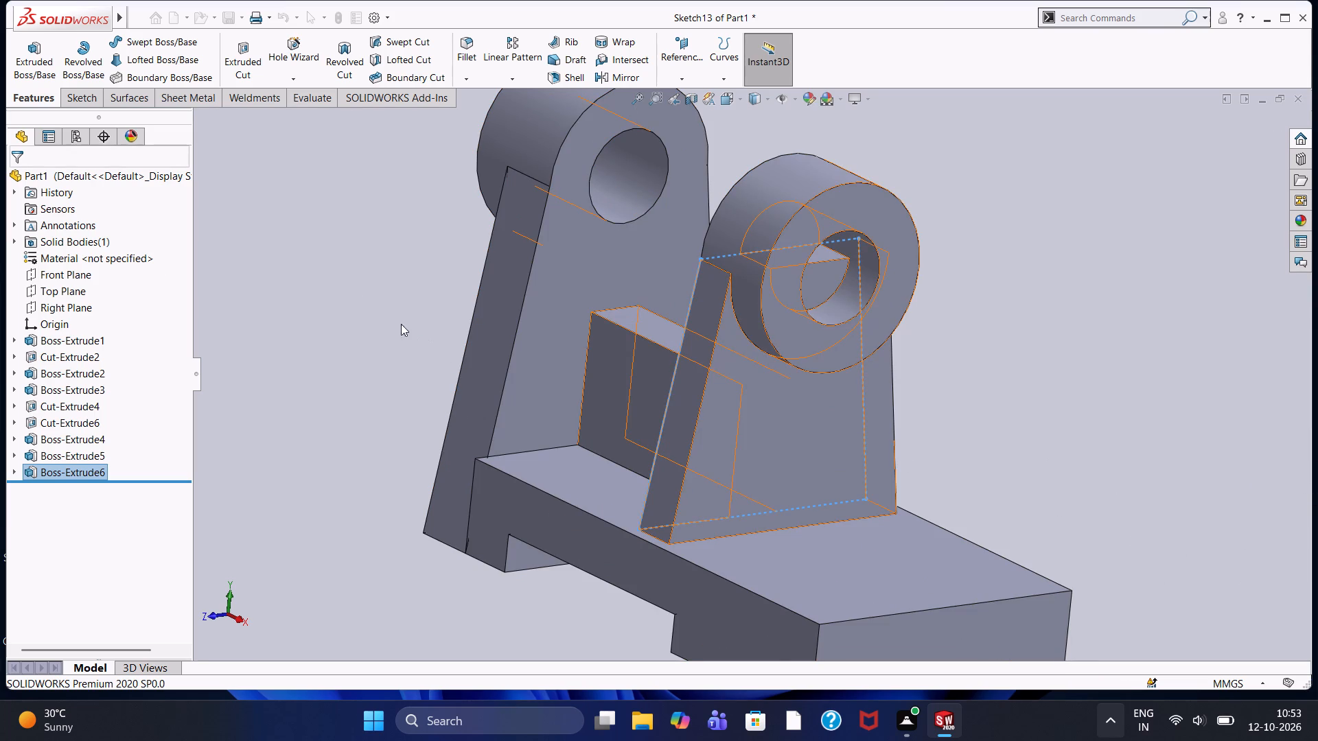
{"action": "middle_click_drag", "start_coordinate": [401, 324], "coordinate": [355, 308]}
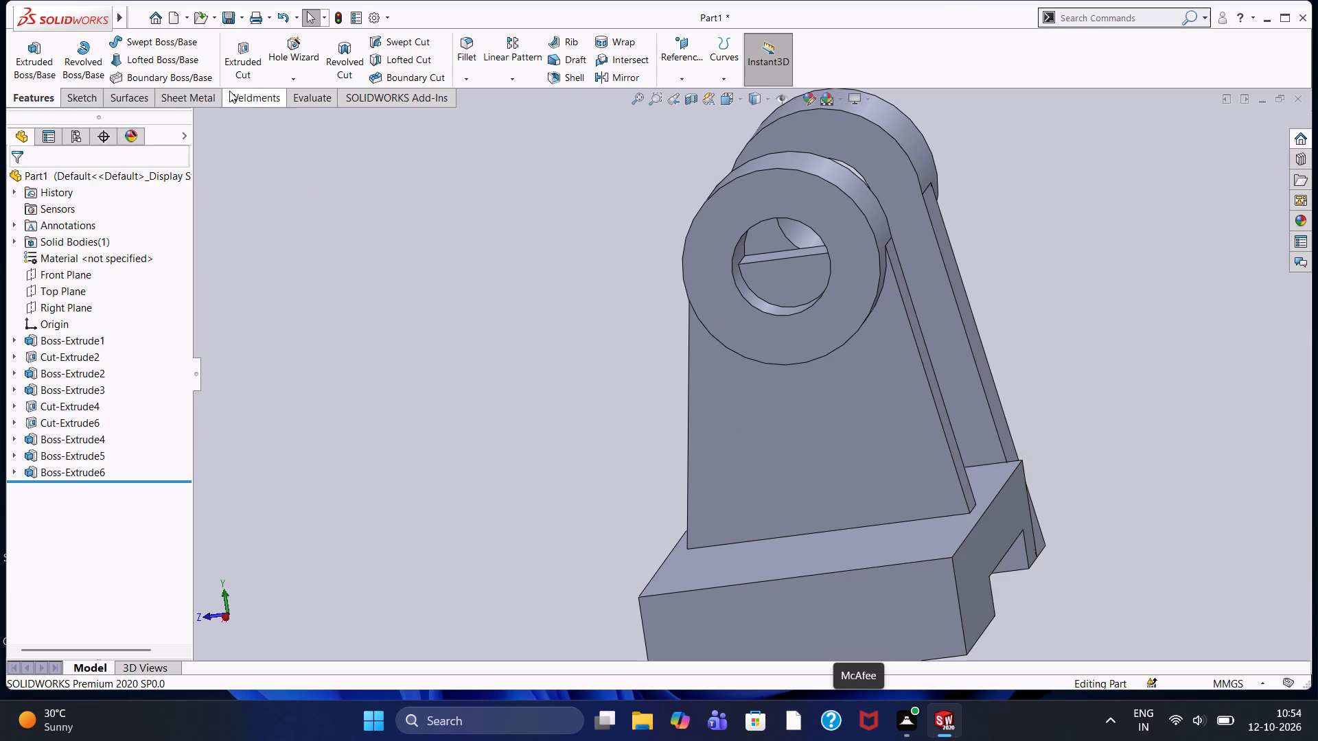
{"action": "left_click", "coordinate": [74, 100]}
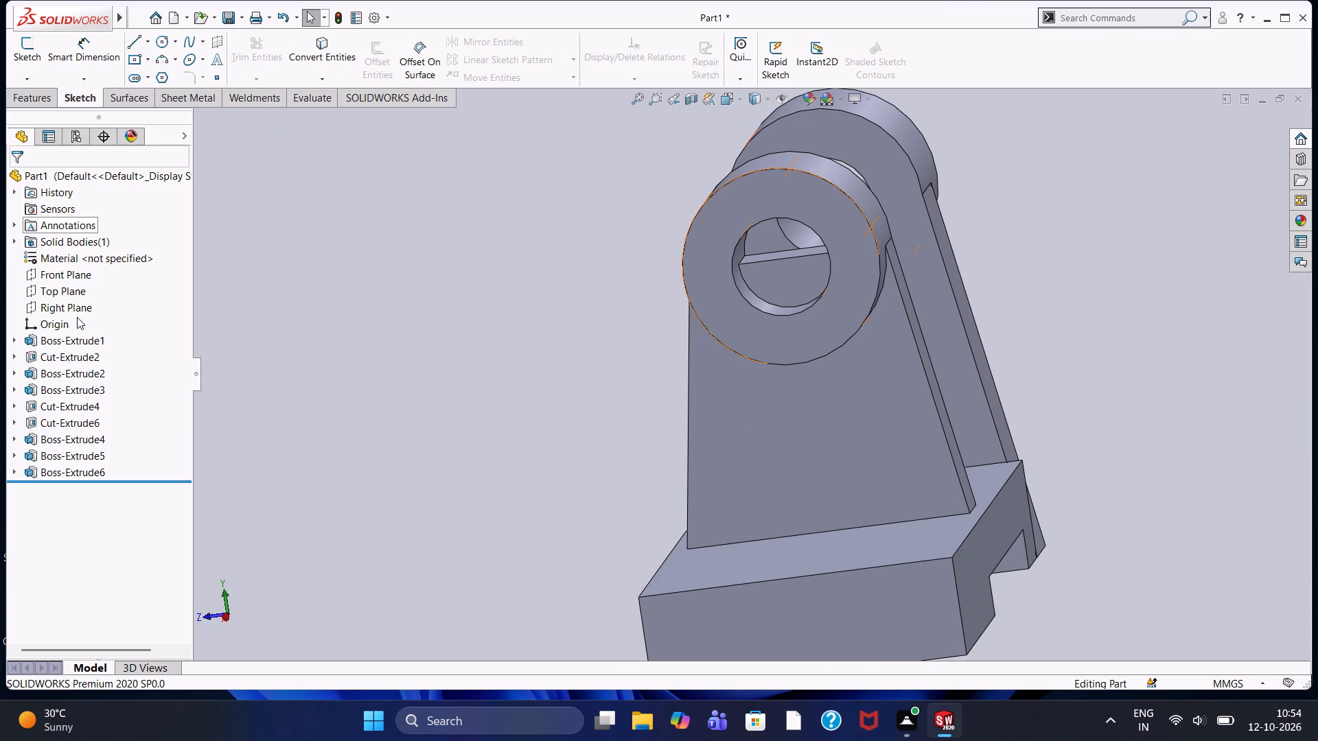
{"action": "left_click", "coordinate": [80, 309]}
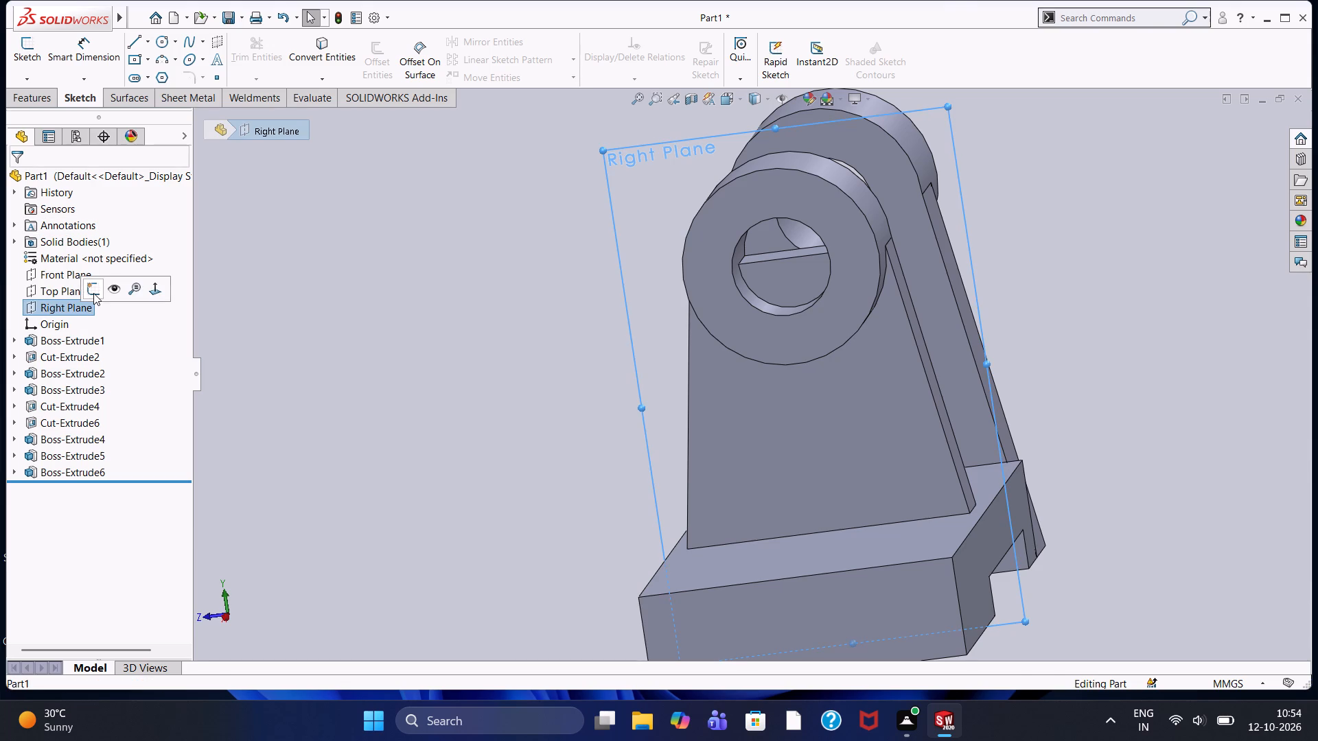
{"action": "left_click", "coordinate": [93, 292]}
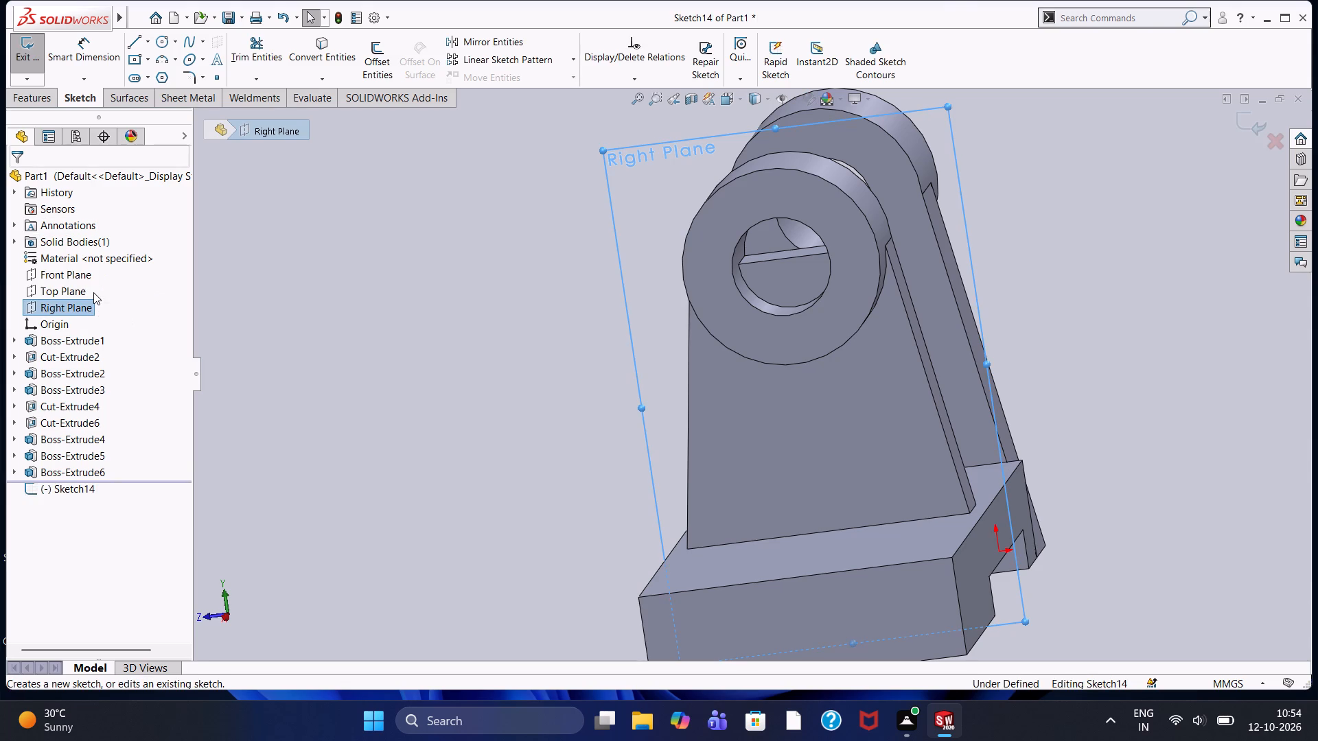
{"action": "key", "text": "ctrl+8"}
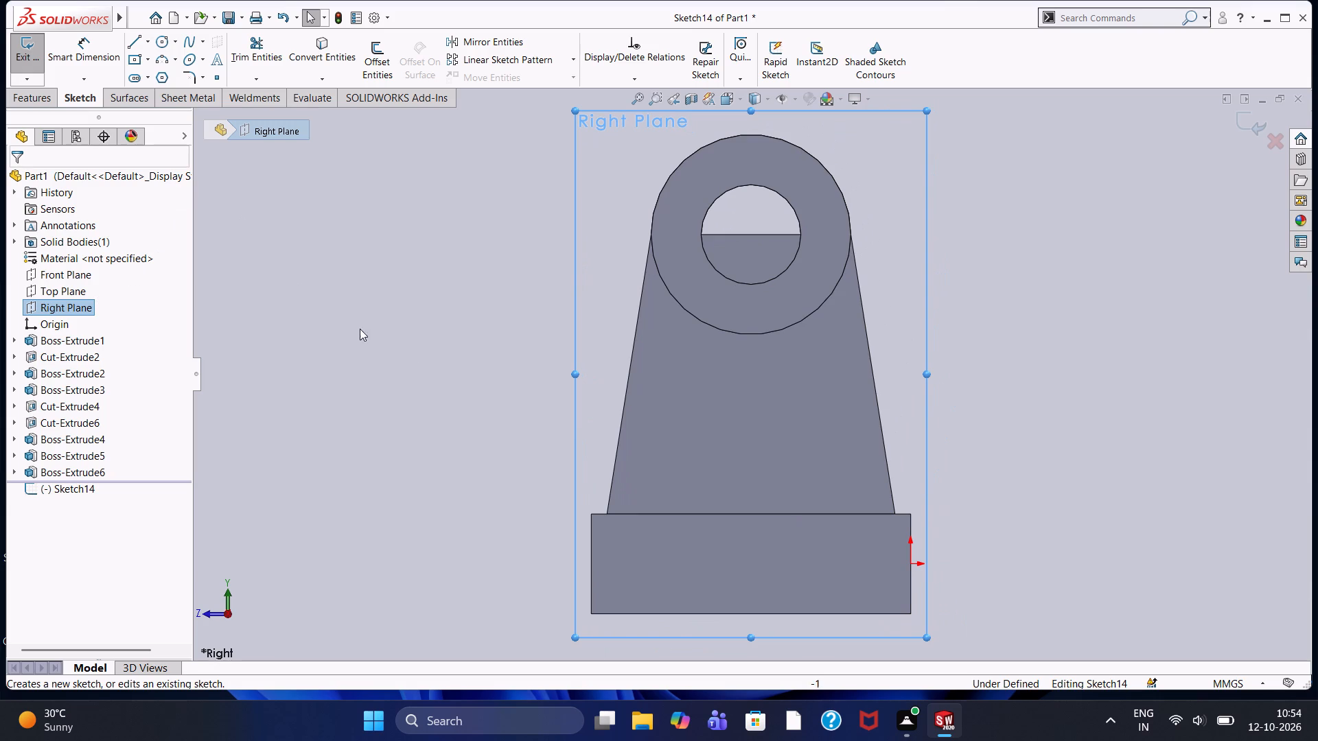
{"action": "left_click", "coordinate": [411, 347]}
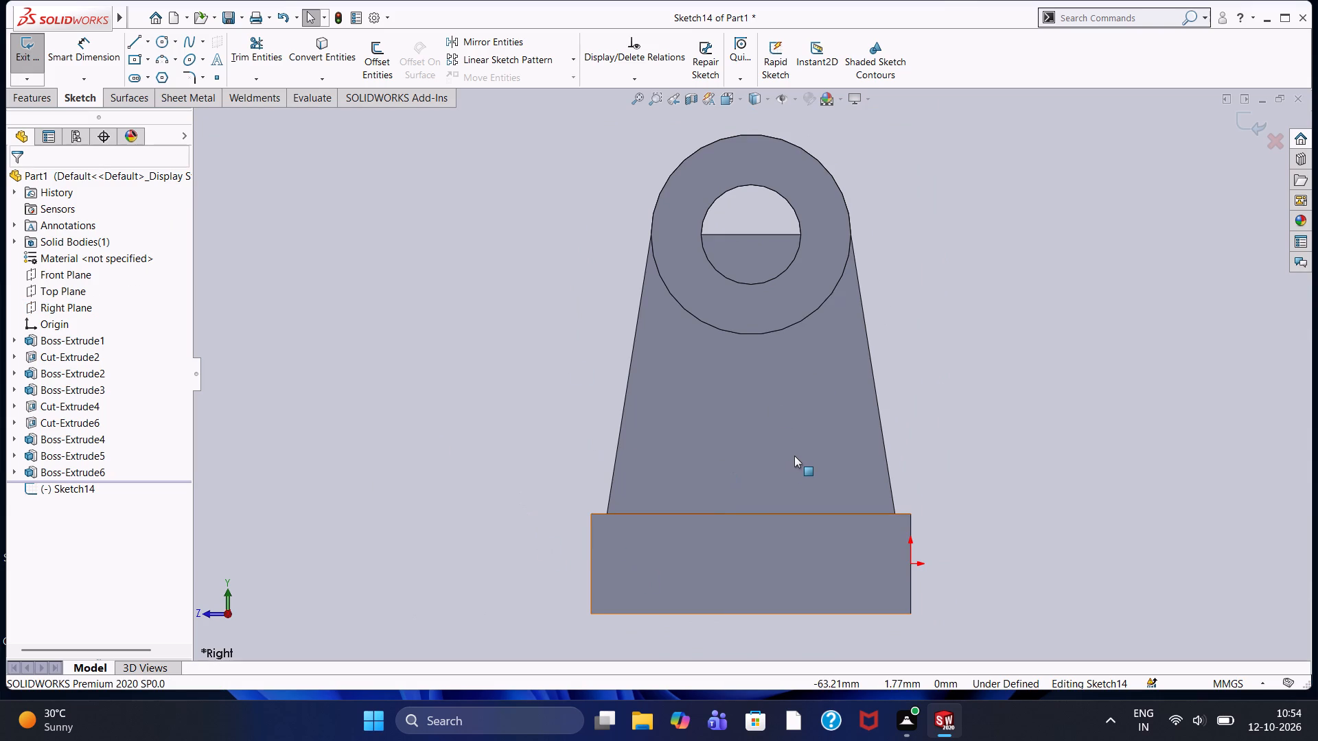
{"action": "left_click", "coordinate": [319, 44]}
{"action": "left_click", "coordinate": [744, 247]}
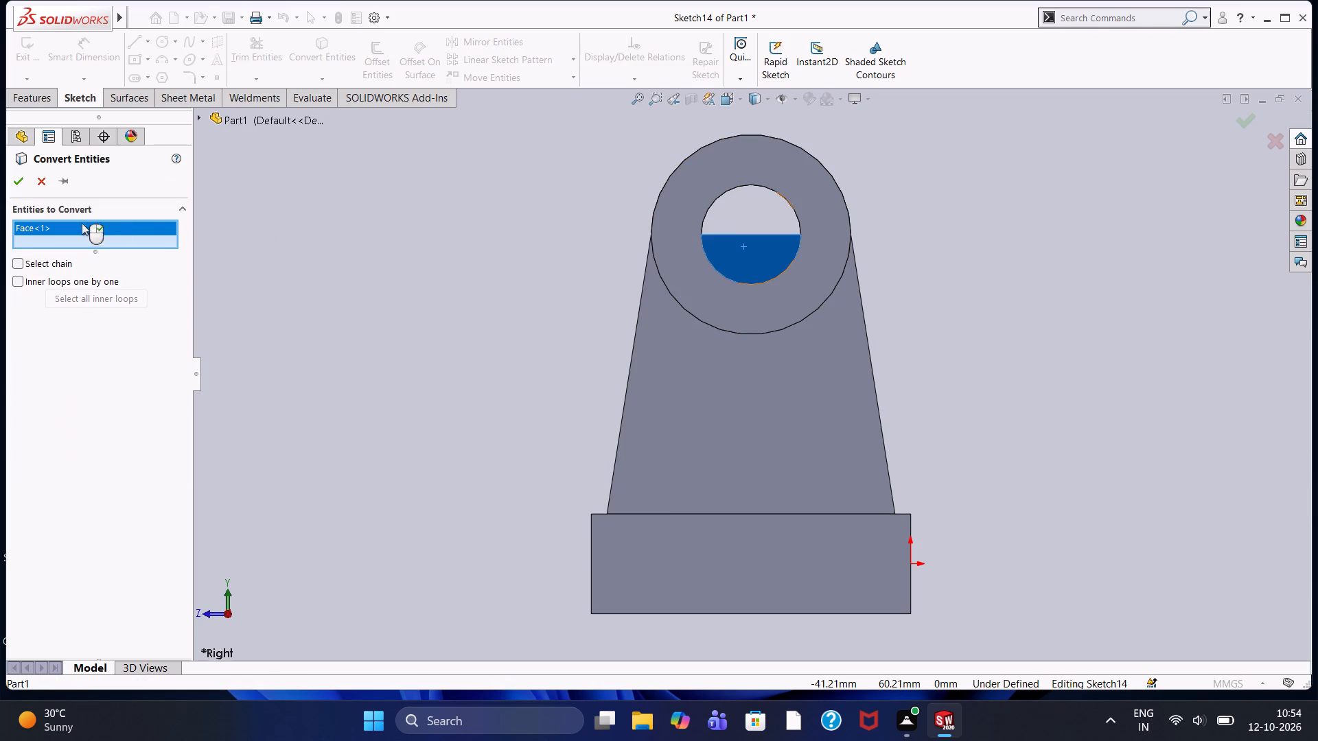
{"action": "left_click", "coordinate": [14, 183]}
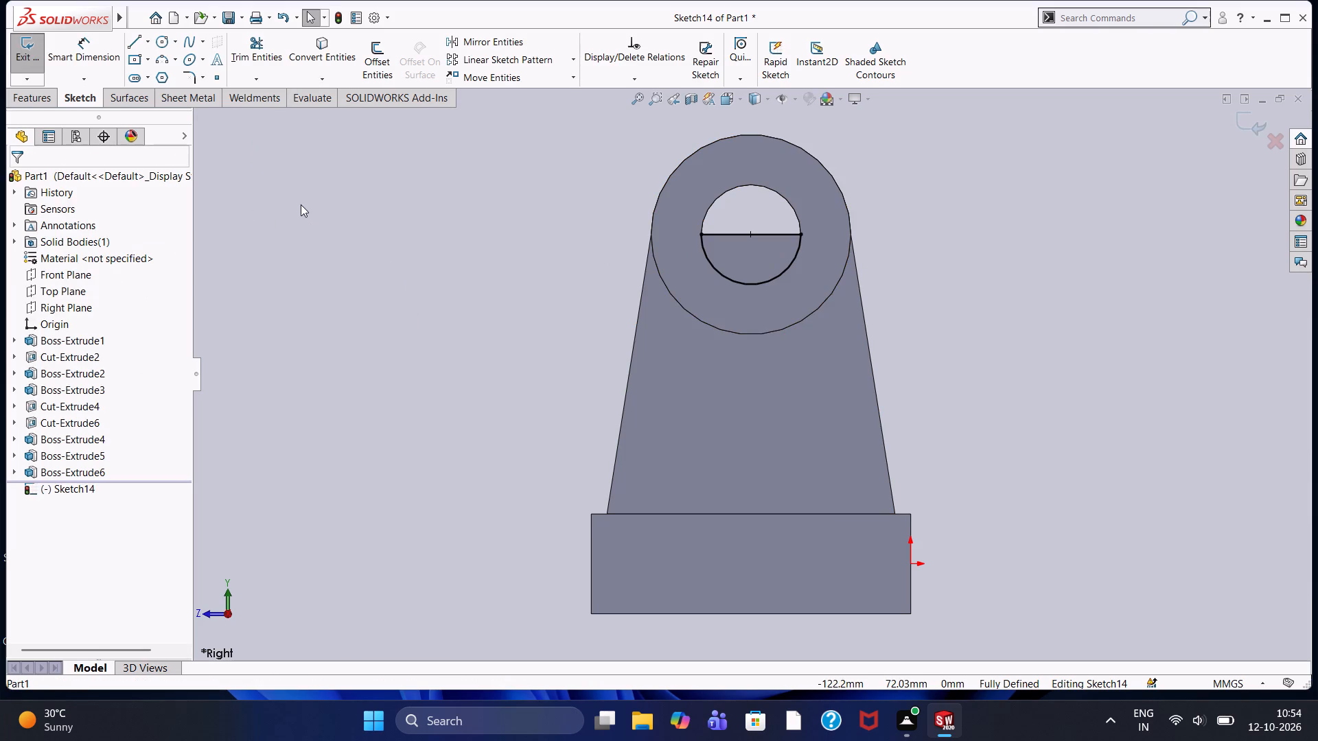
Cut-extrude the half-disc inside the second ring's bore by 10 mm blind, with the cut direction reversed into the tapered support.
{"action": "left_click", "coordinate": [25, 100]}
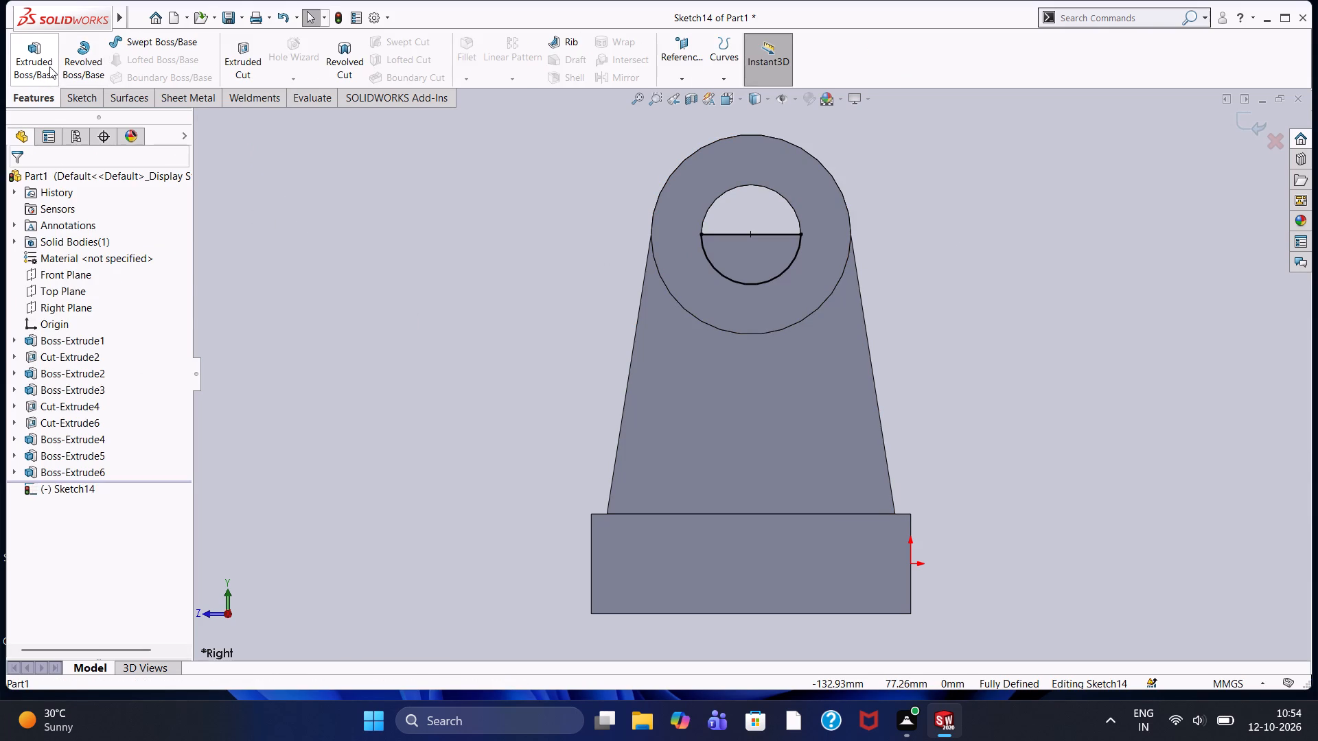
{"action": "left_click", "coordinate": [246, 59]}
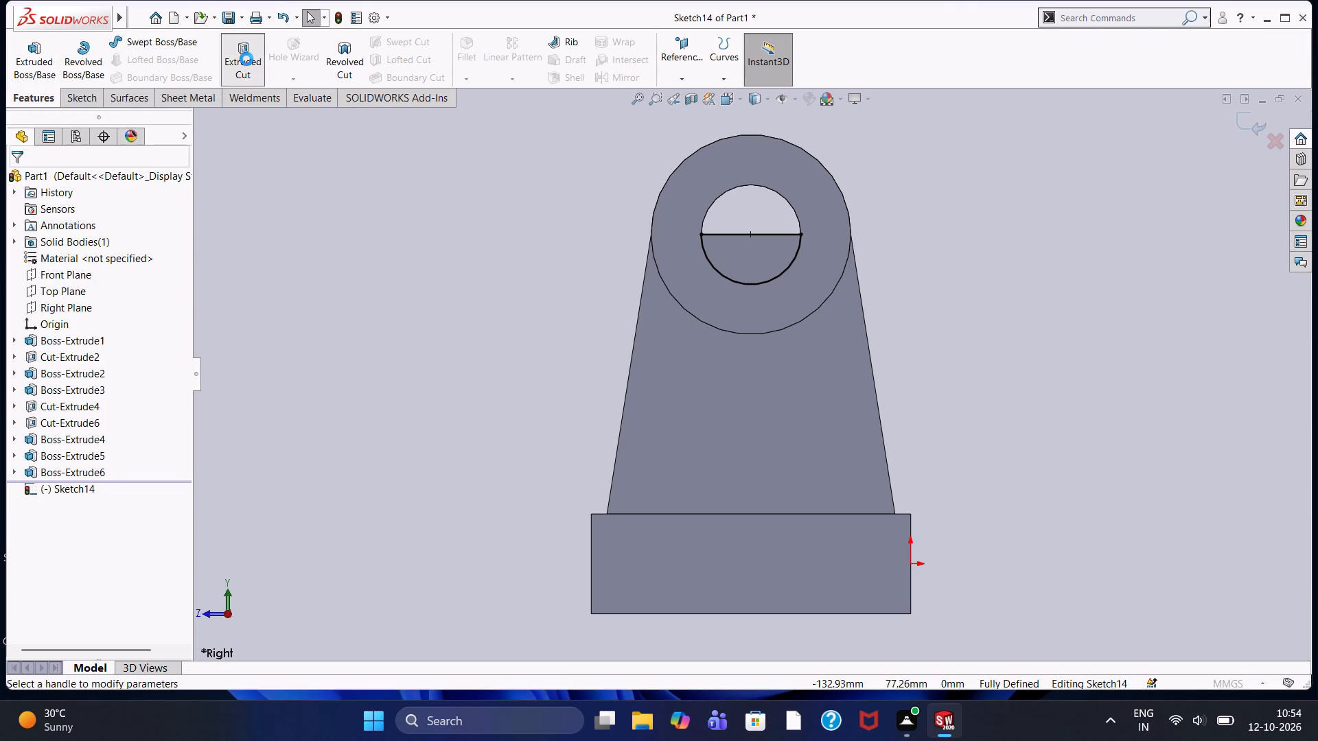
{"action": "left_click", "coordinate": [16, 187]}
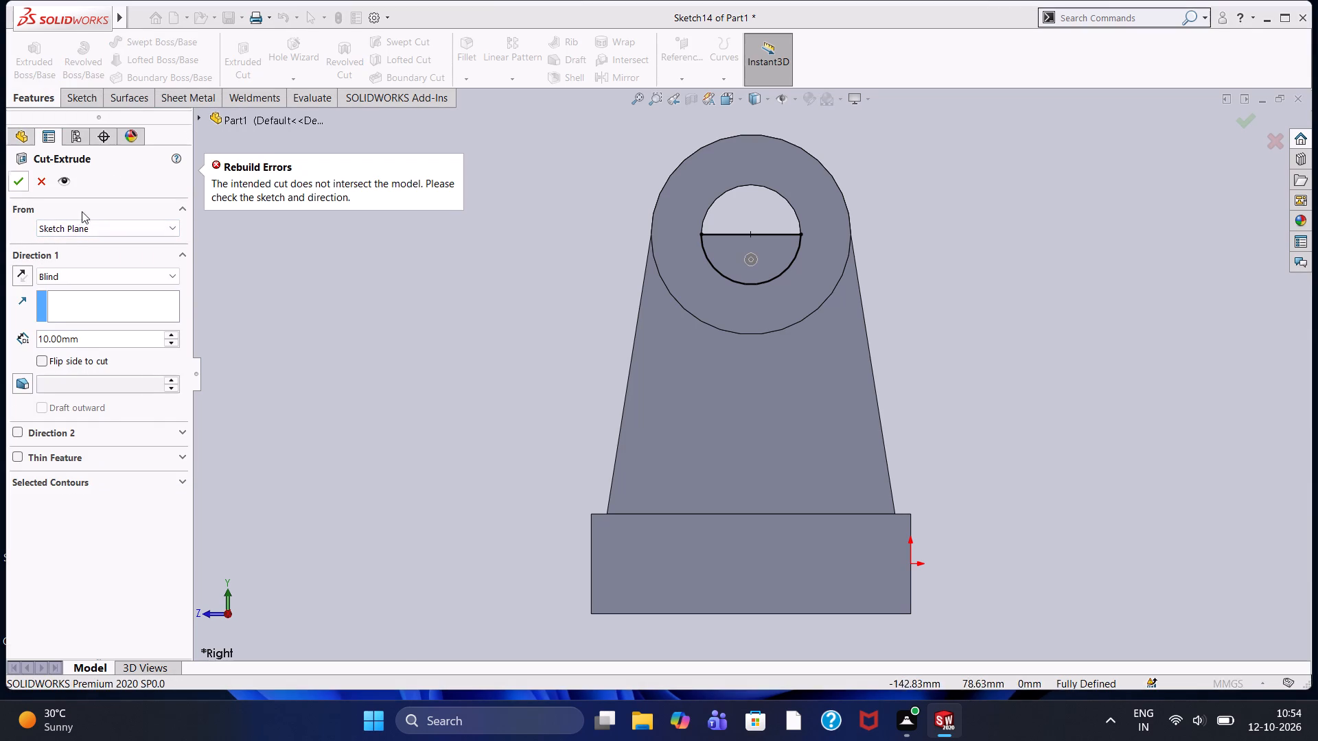
{"action": "left_click", "coordinate": [21, 273]}
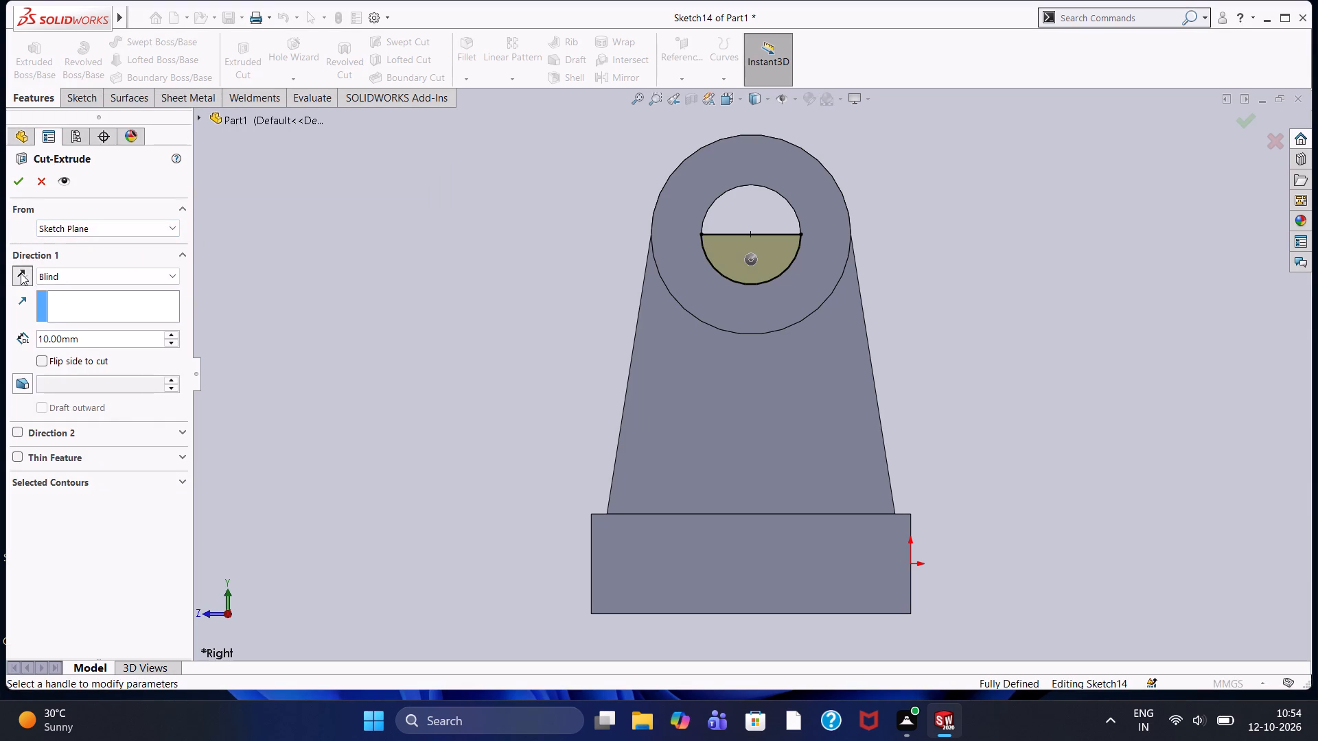
{"action": "left_click", "coordinate": [21, 174]}
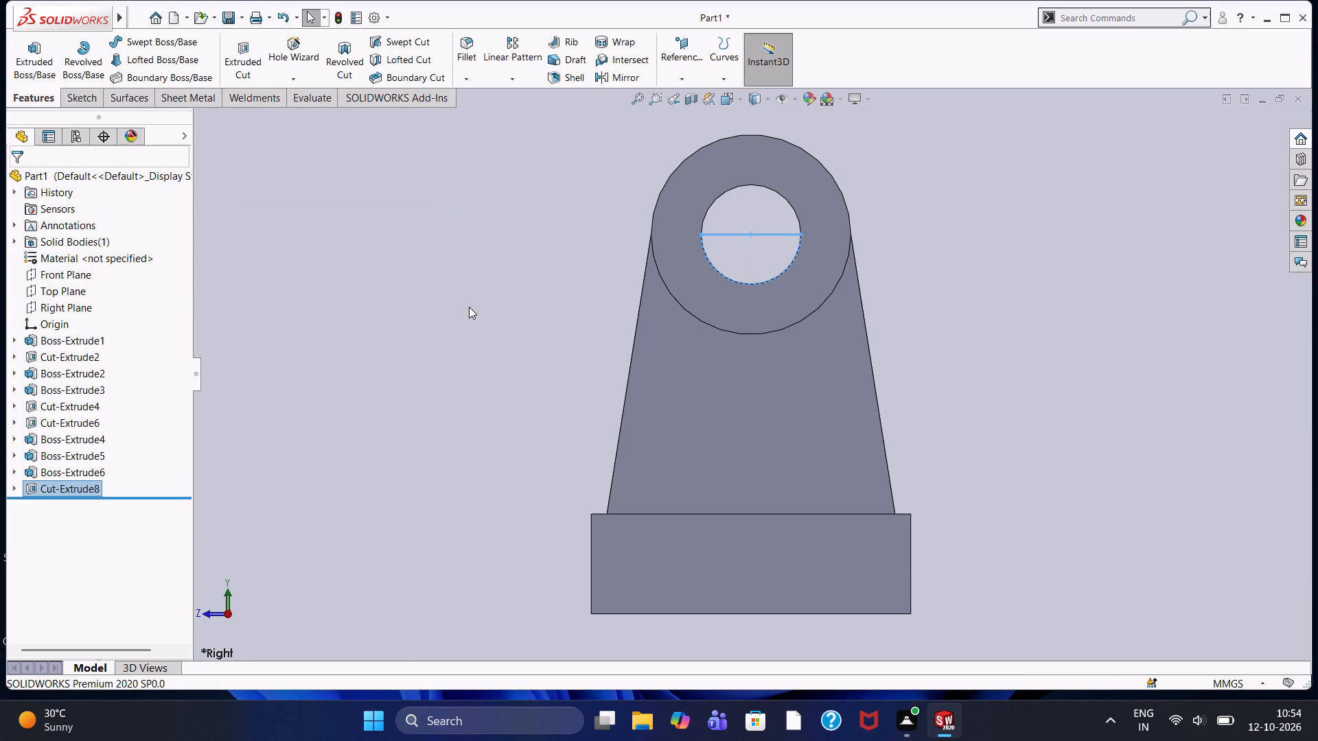
{"action": "left_click", "coordinate": [469, 307]}
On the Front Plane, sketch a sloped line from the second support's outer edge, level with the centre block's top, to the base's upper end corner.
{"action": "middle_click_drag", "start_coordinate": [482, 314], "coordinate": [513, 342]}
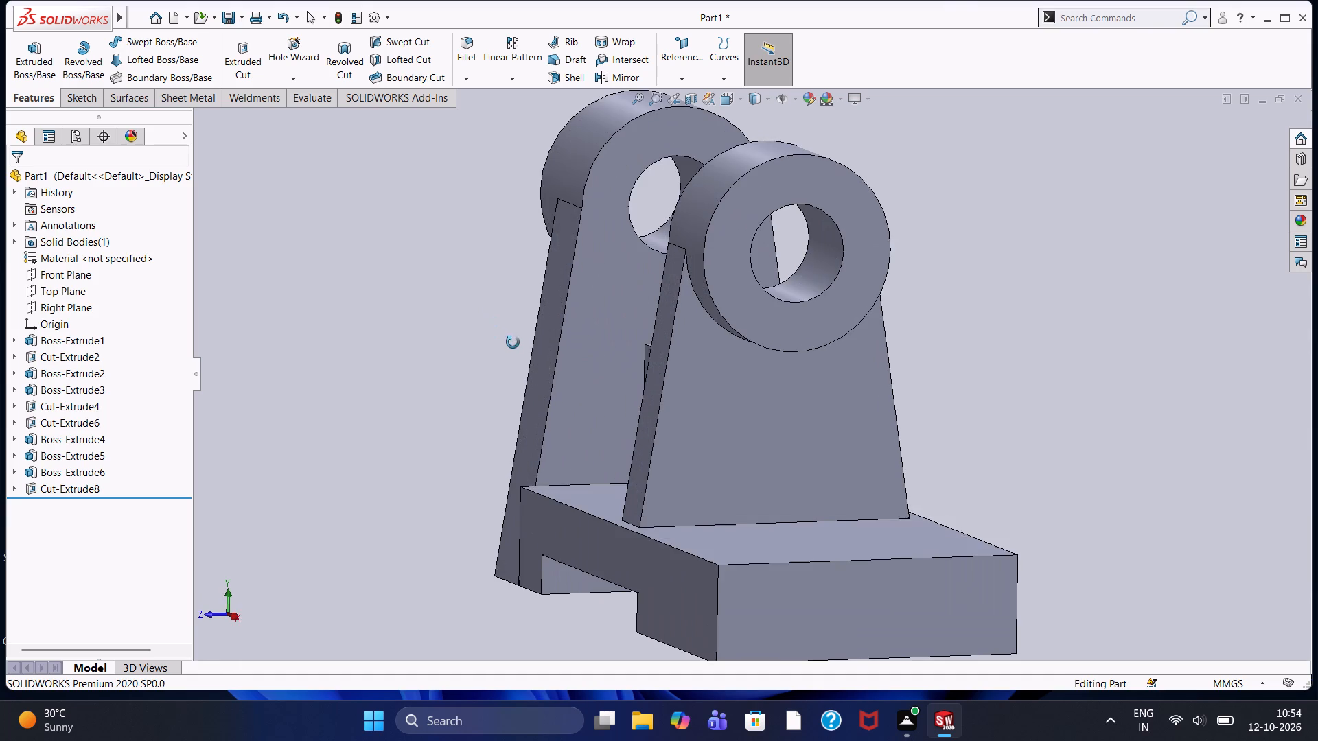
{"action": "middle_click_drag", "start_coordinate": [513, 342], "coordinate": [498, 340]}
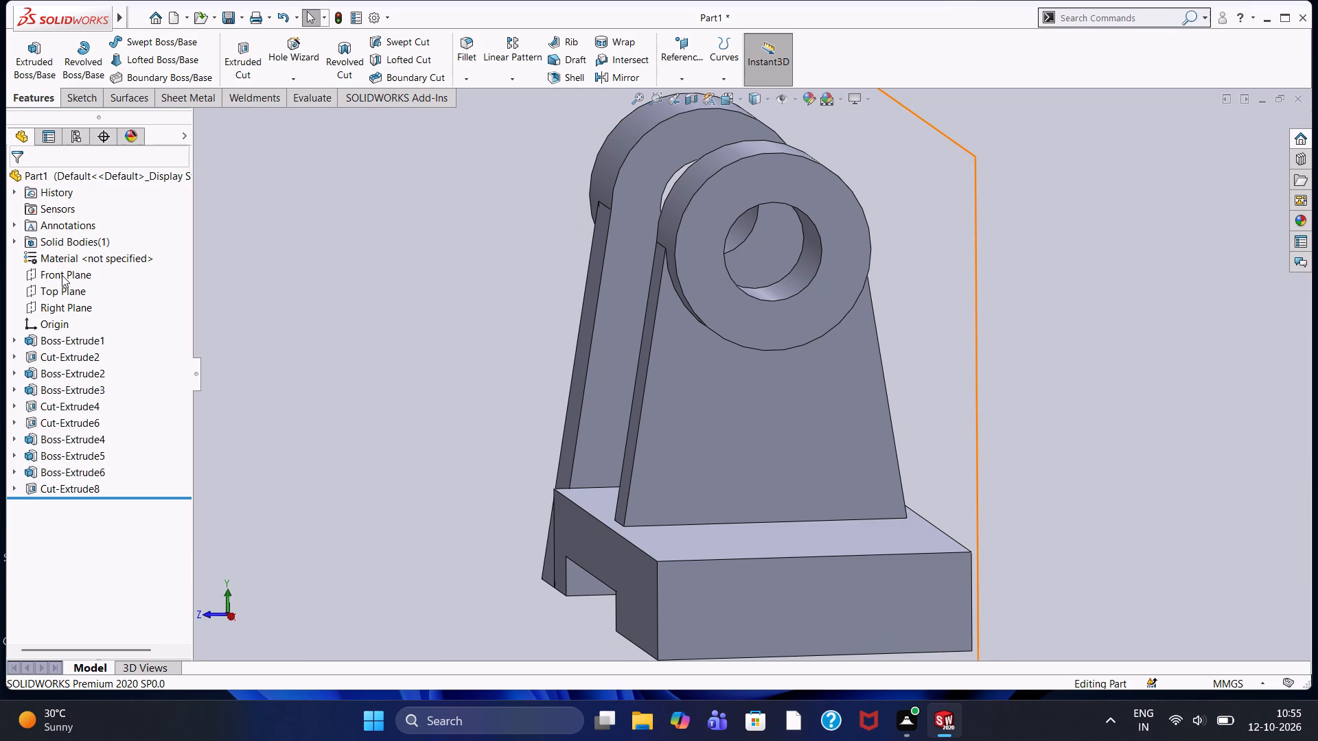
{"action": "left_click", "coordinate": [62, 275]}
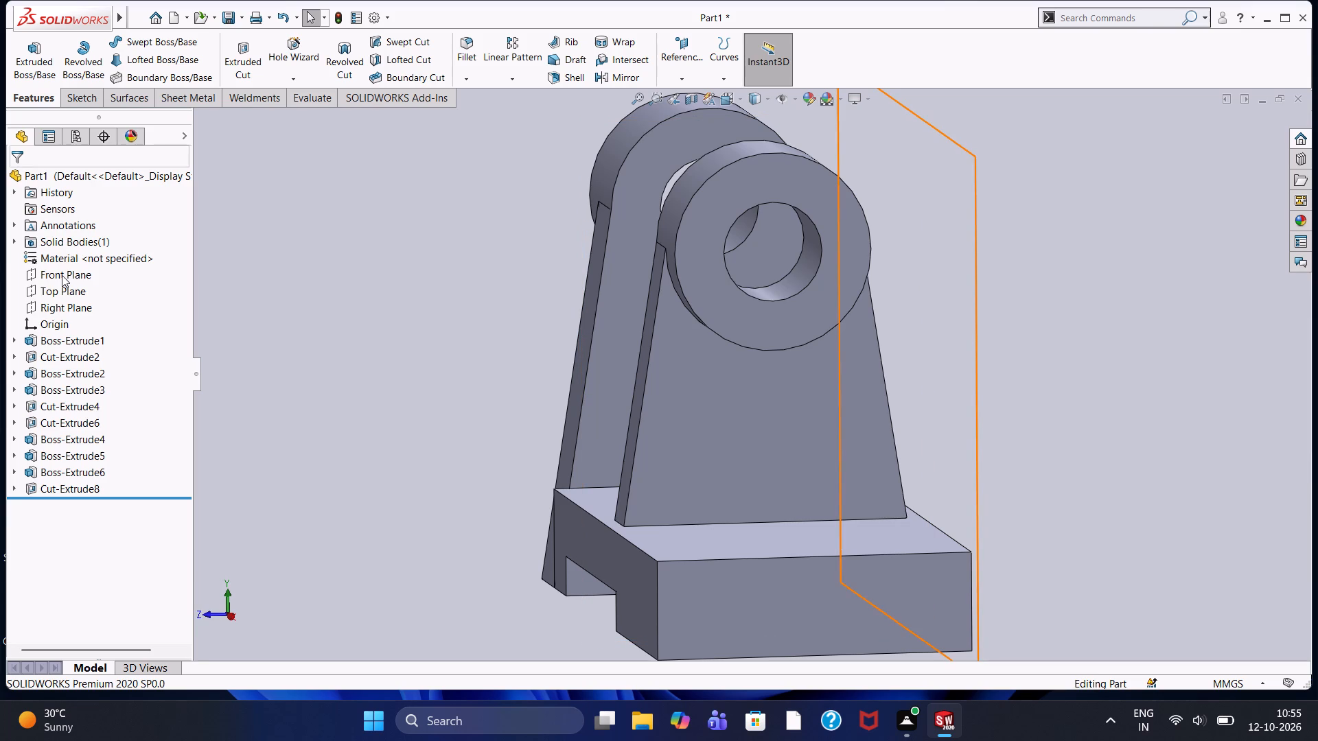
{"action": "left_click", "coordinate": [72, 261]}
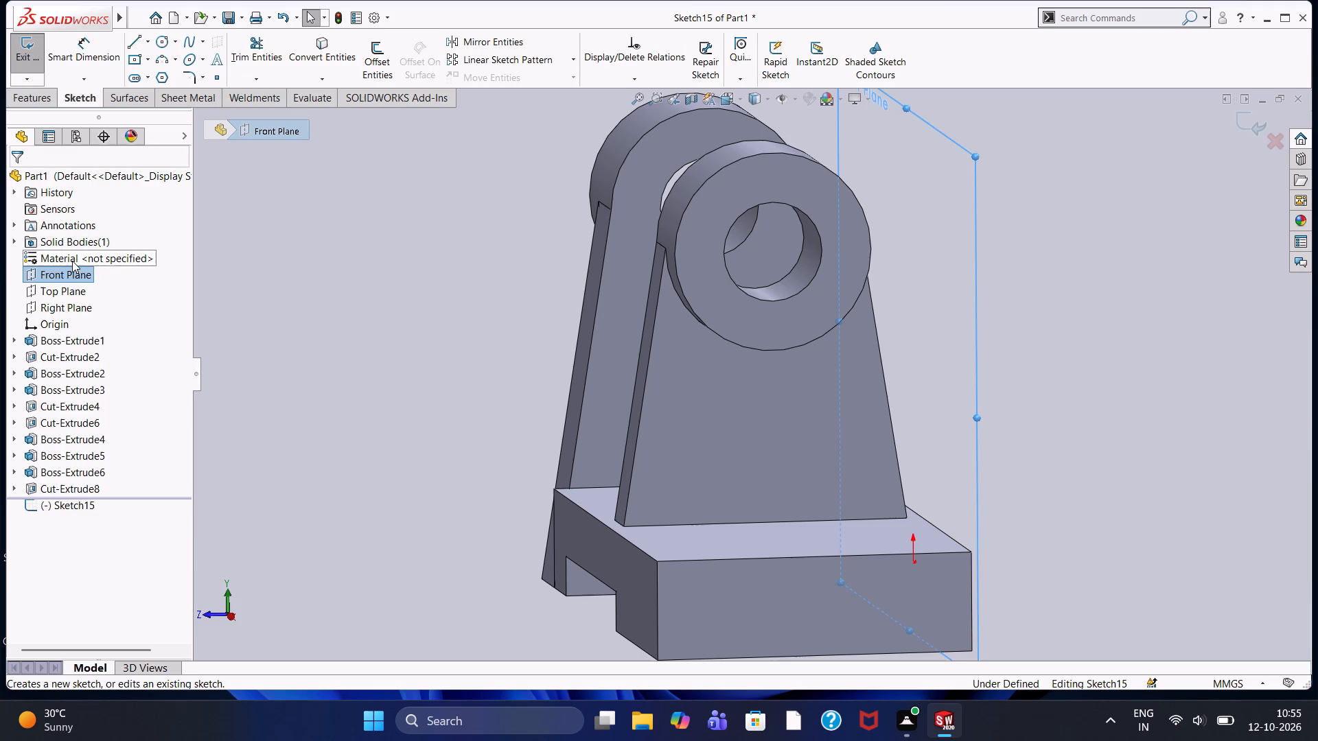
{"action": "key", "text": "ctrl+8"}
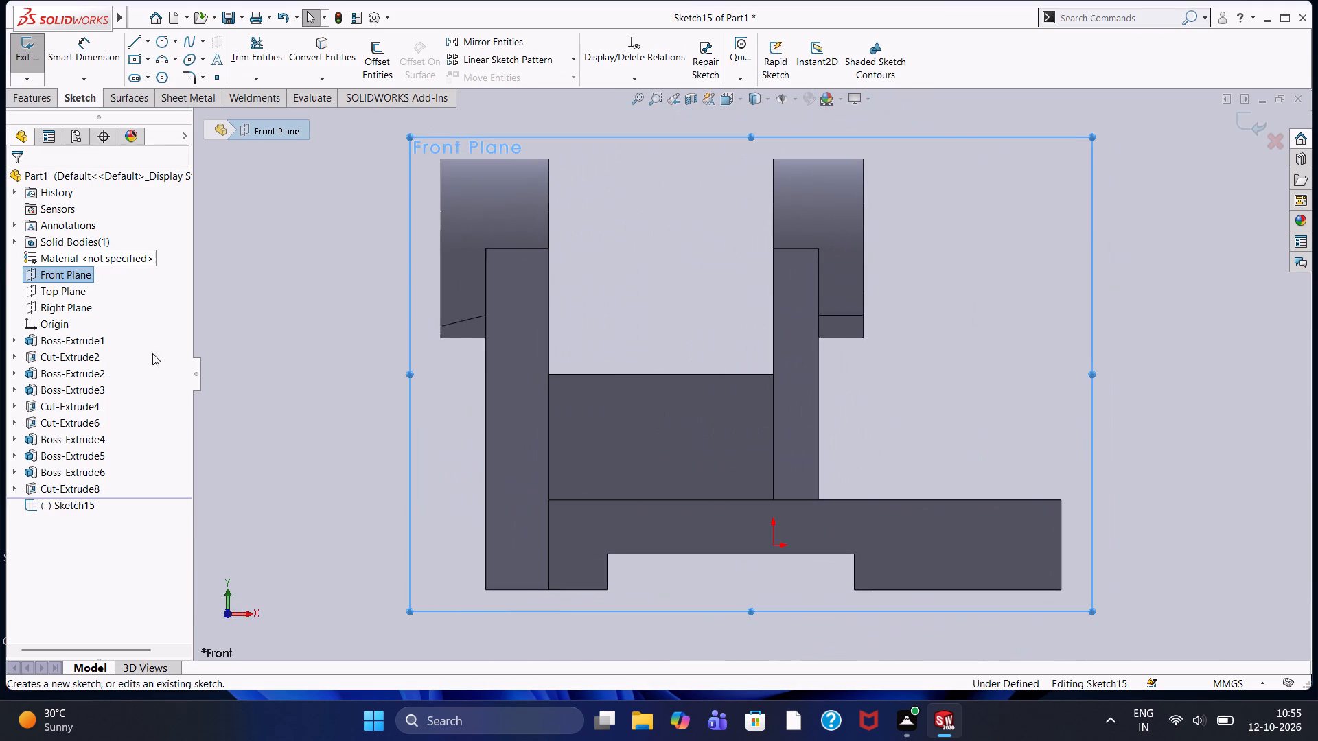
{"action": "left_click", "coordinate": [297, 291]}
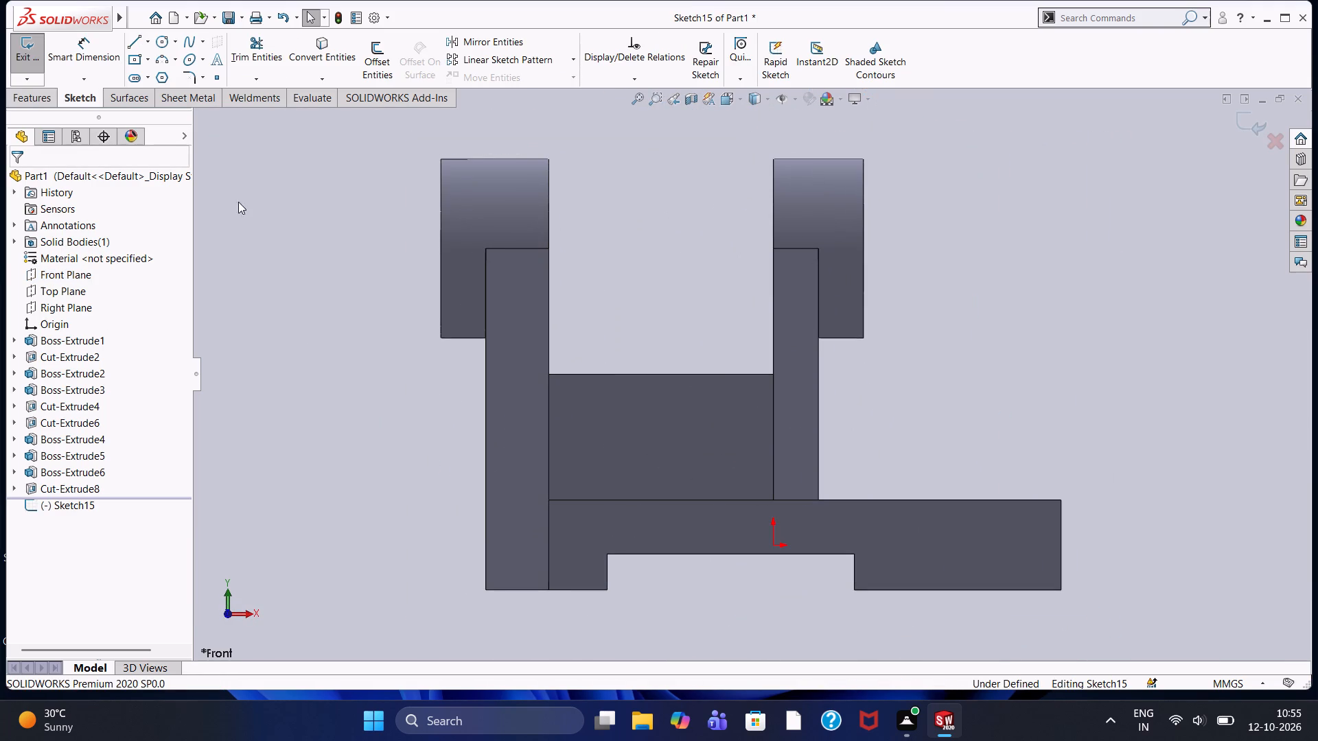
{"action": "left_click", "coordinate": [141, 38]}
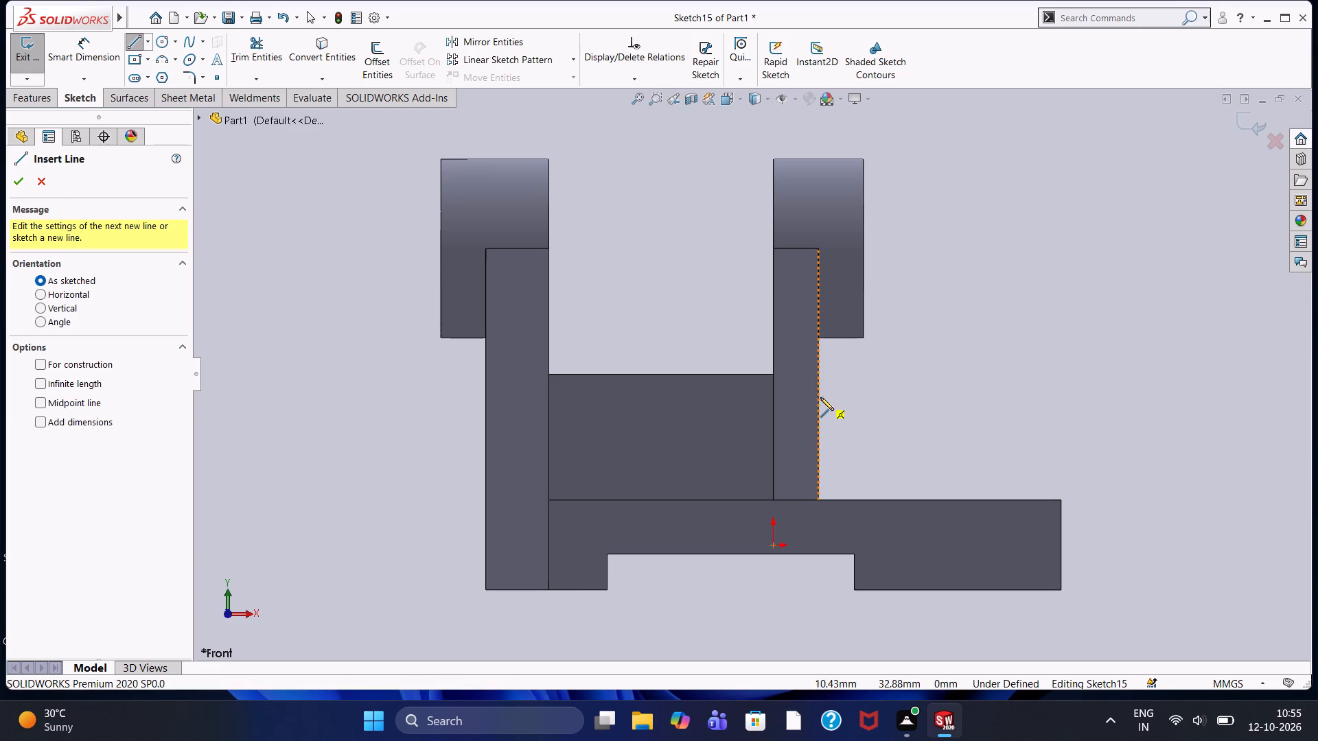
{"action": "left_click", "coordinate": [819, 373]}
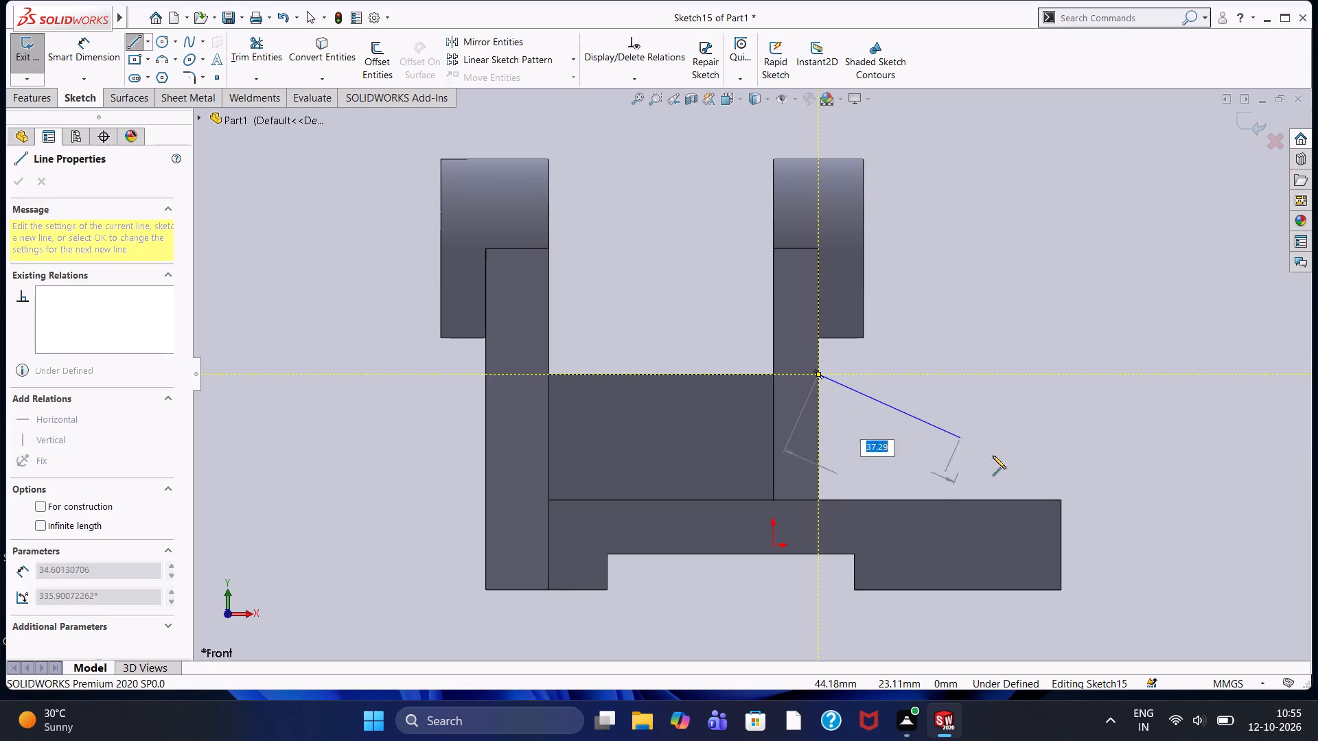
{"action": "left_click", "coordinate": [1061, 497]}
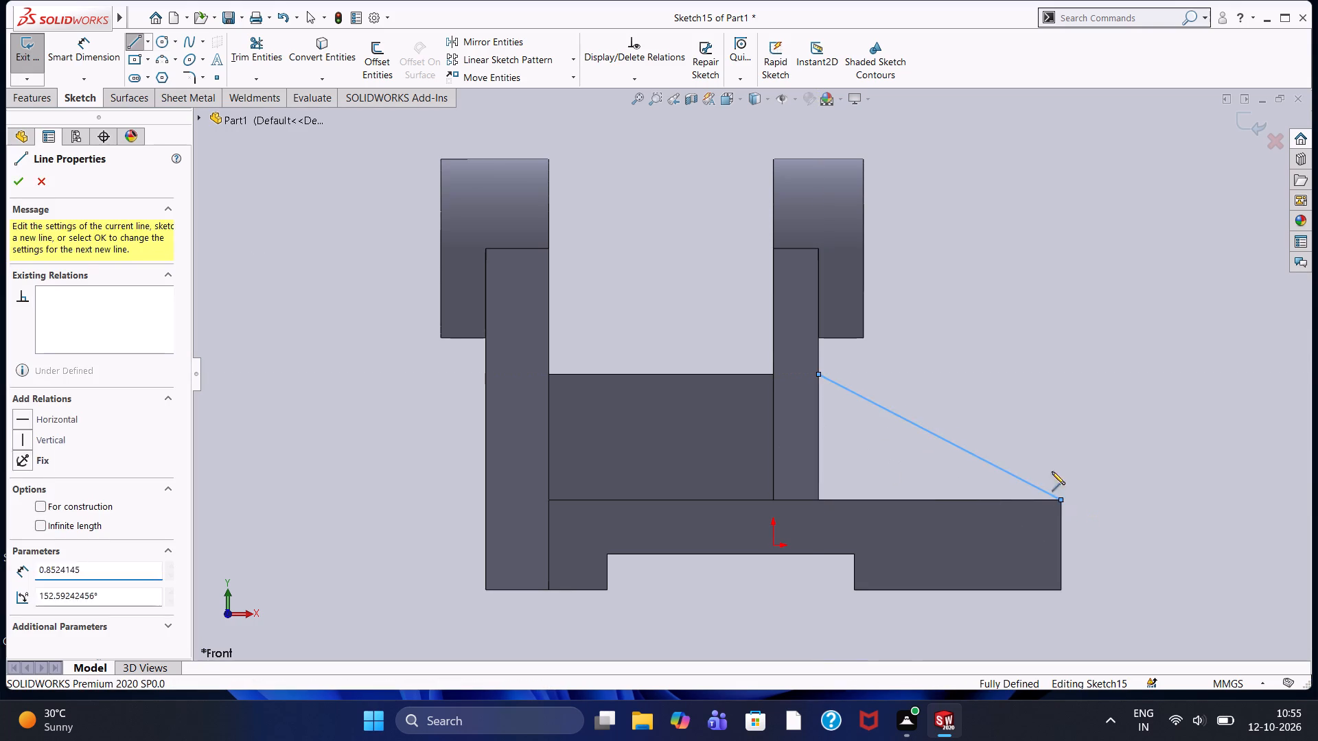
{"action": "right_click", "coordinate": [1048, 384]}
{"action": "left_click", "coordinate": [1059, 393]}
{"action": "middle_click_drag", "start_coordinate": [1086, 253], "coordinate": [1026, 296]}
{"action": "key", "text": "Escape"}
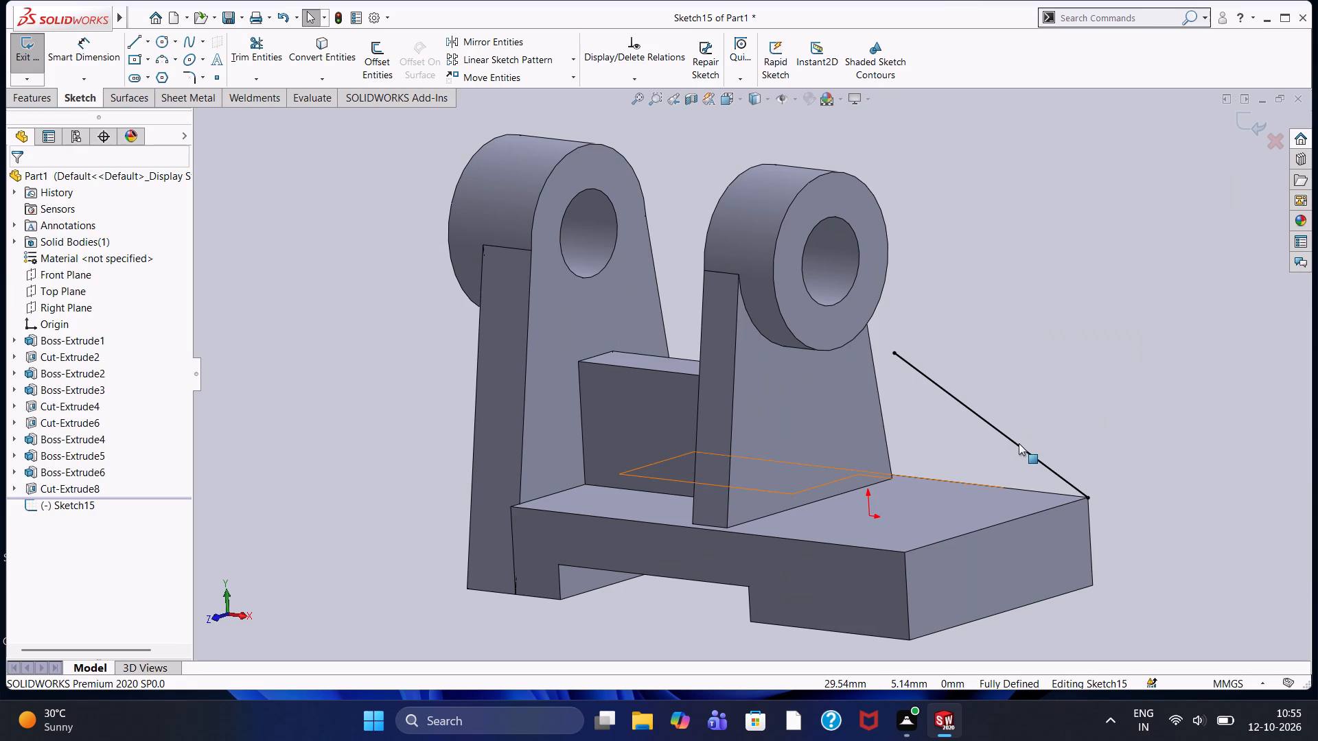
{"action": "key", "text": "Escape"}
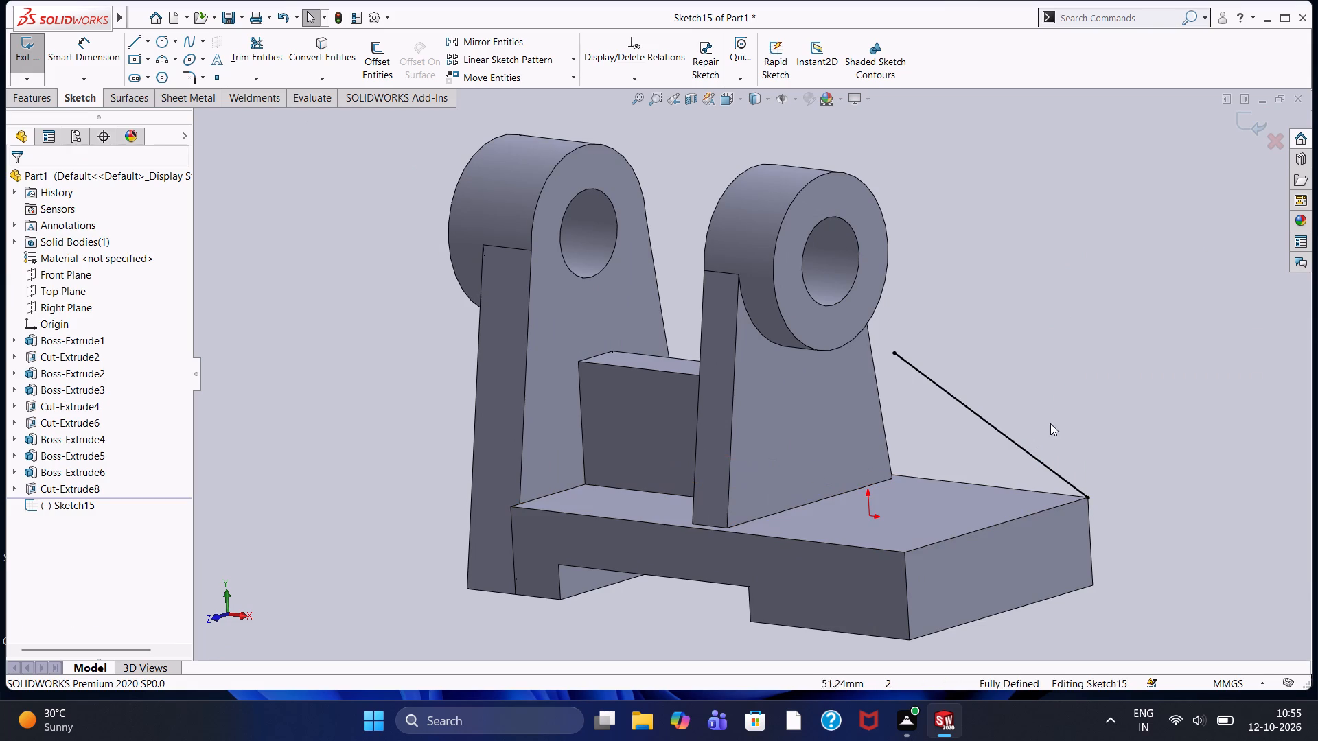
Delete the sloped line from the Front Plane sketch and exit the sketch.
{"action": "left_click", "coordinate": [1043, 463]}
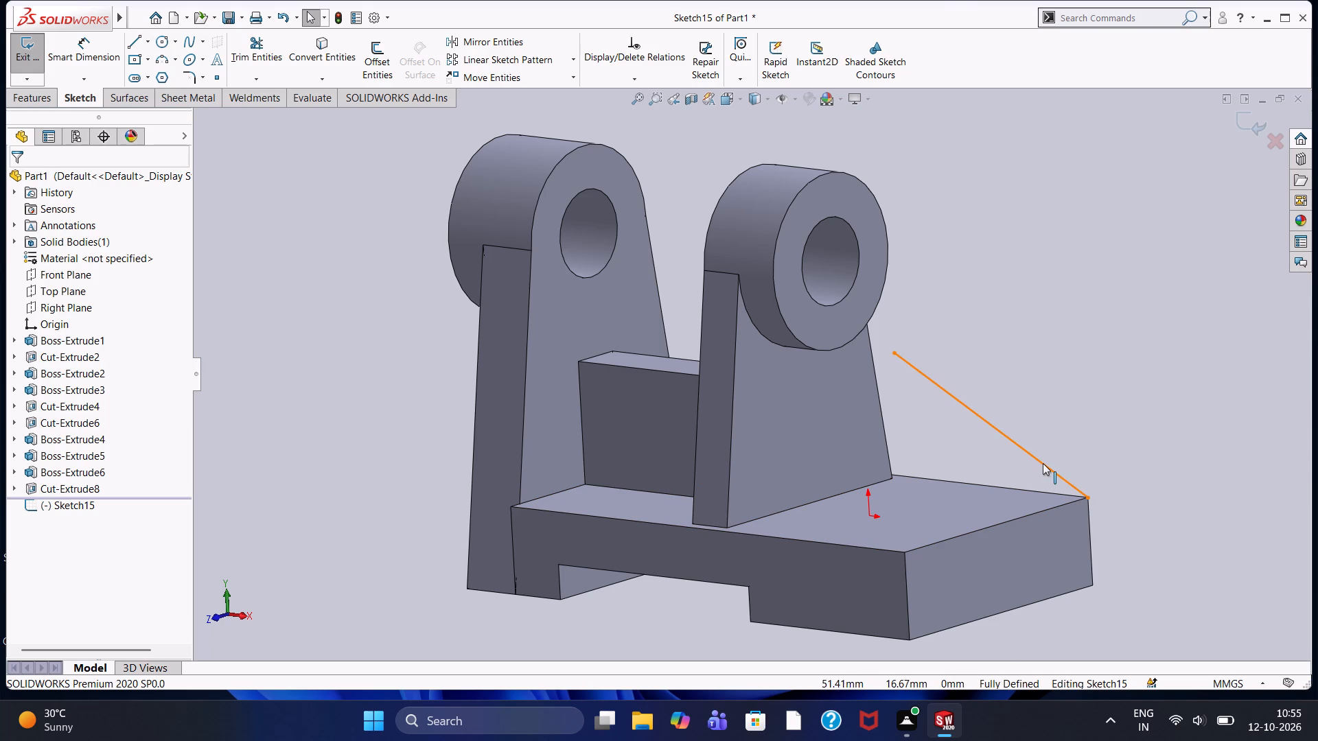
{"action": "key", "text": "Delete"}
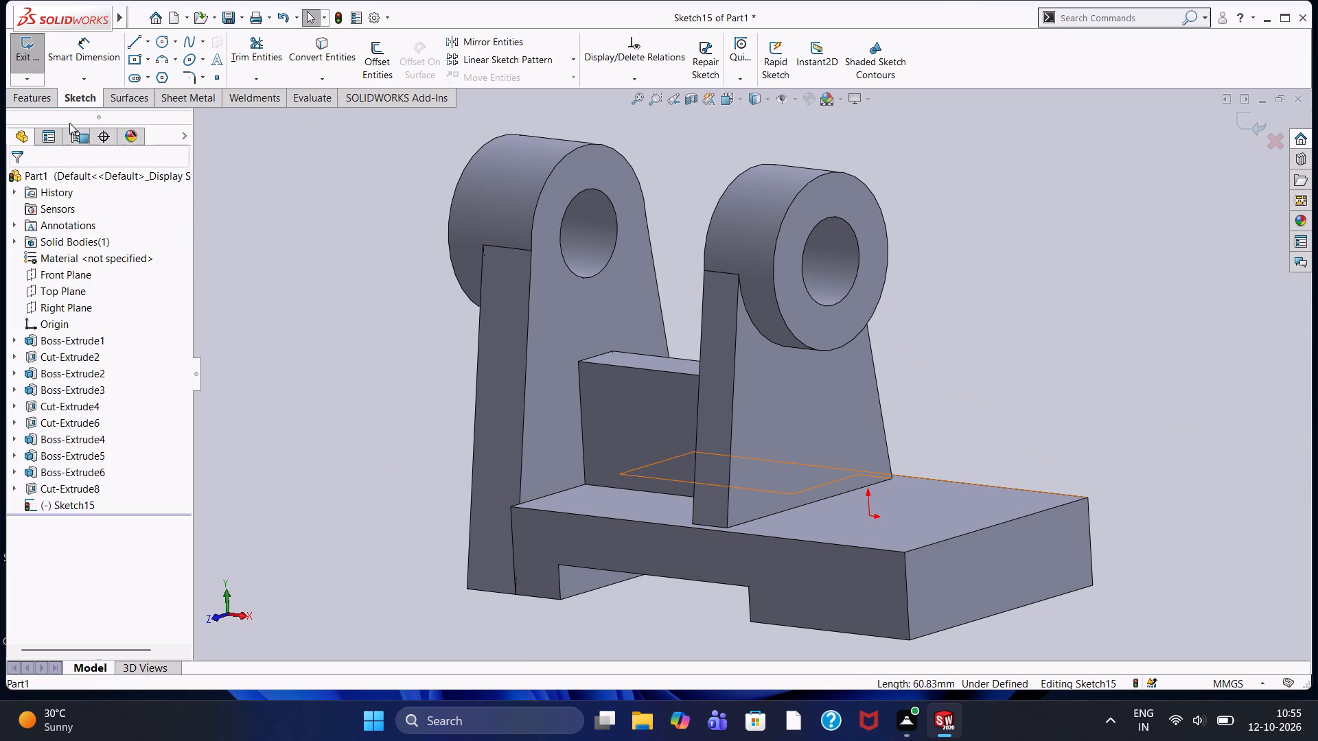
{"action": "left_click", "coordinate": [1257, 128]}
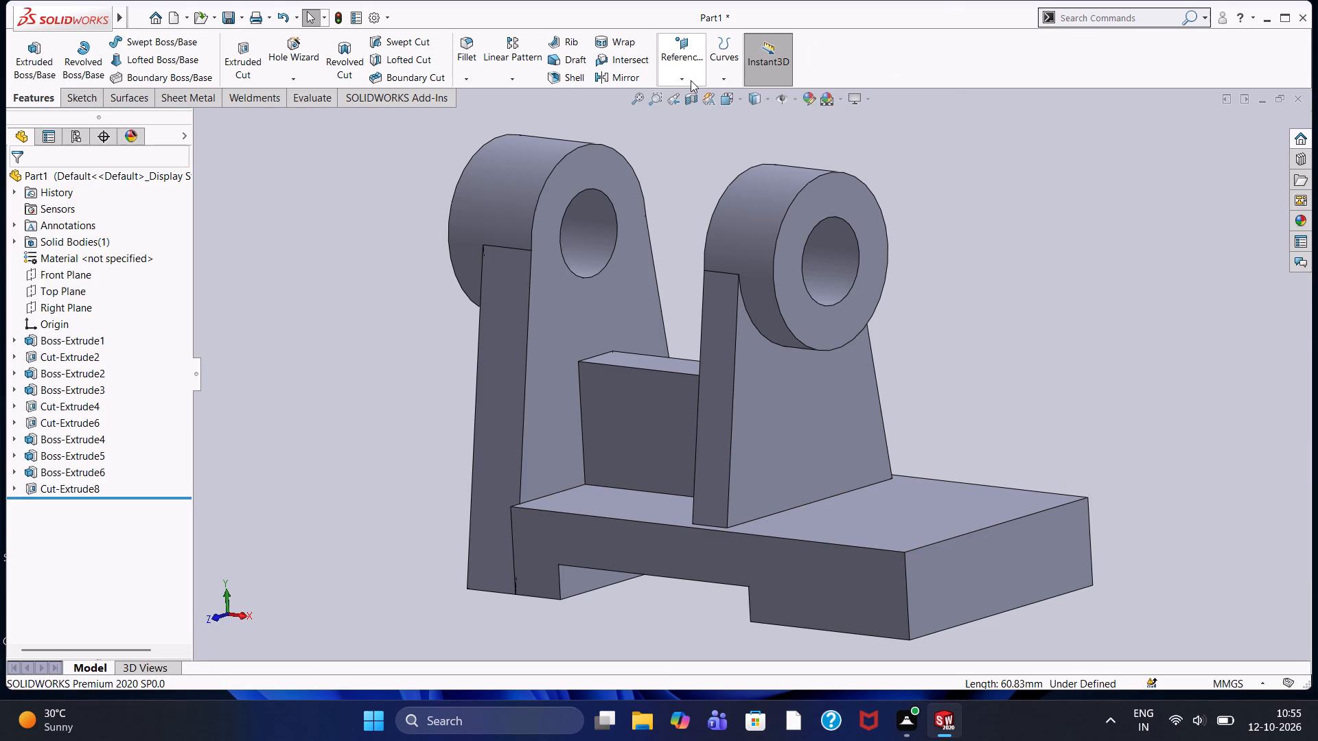
Create a reference plane offset 30 mm from the Front Plane, towards the middle of the bracket.
{"action": "left_click", "coordinate": [690, 80]}
{"action": "left_click", "coordinate": [693, 99]}
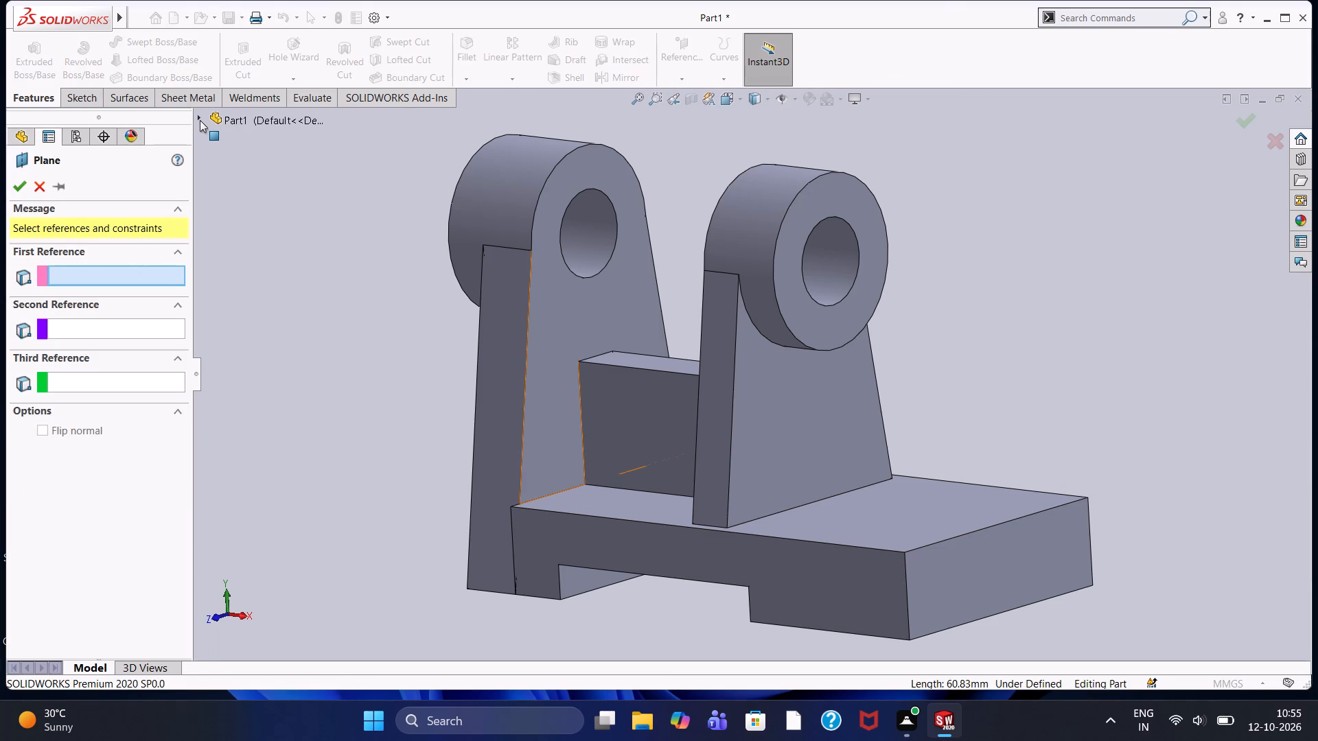
{"action": "left_click", "coordinate": [200, 120]}
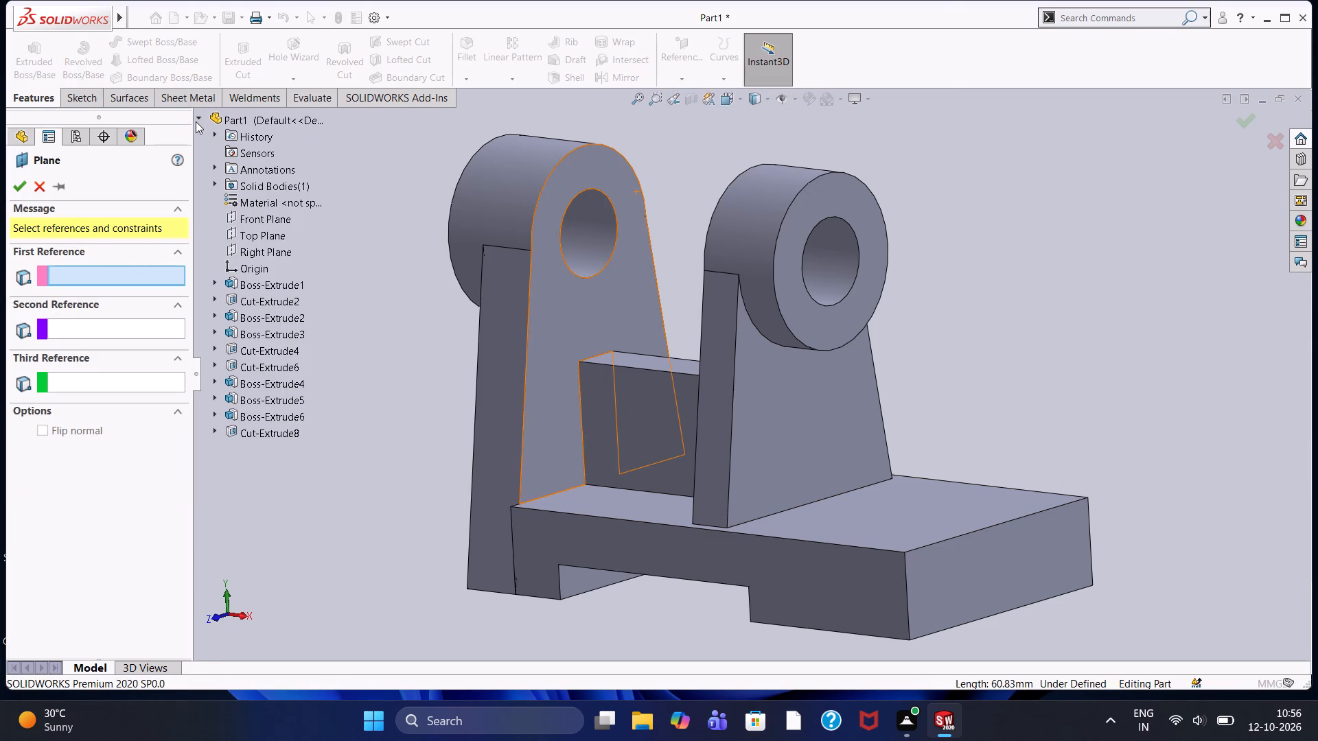
{"action": "left_click", "coordinate": [279, 216]}
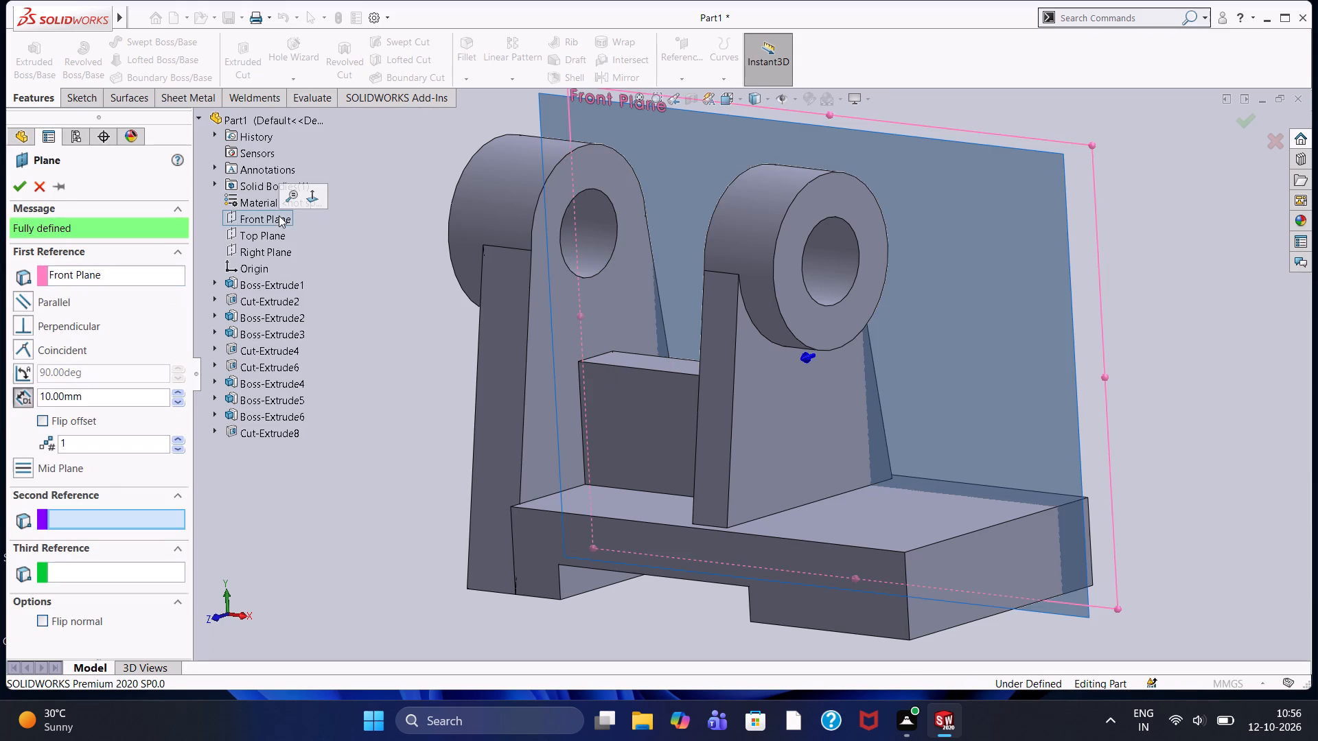
{"action": "middle_click_drag", "start_coordinate": [342, 451], "coordinate": [314, 451]}
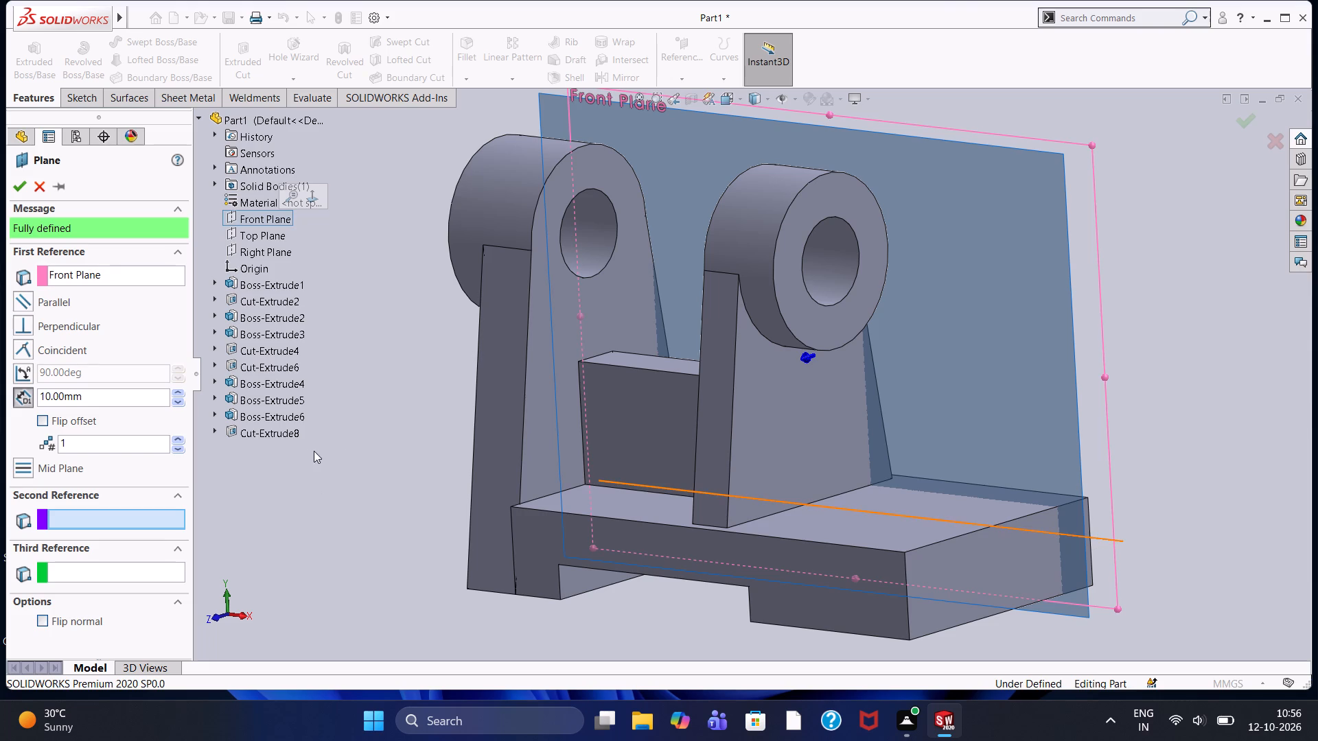
{"action": "middle_click_drag", "start_coordinate": [314, 451], "coordinate": [270, 445]}
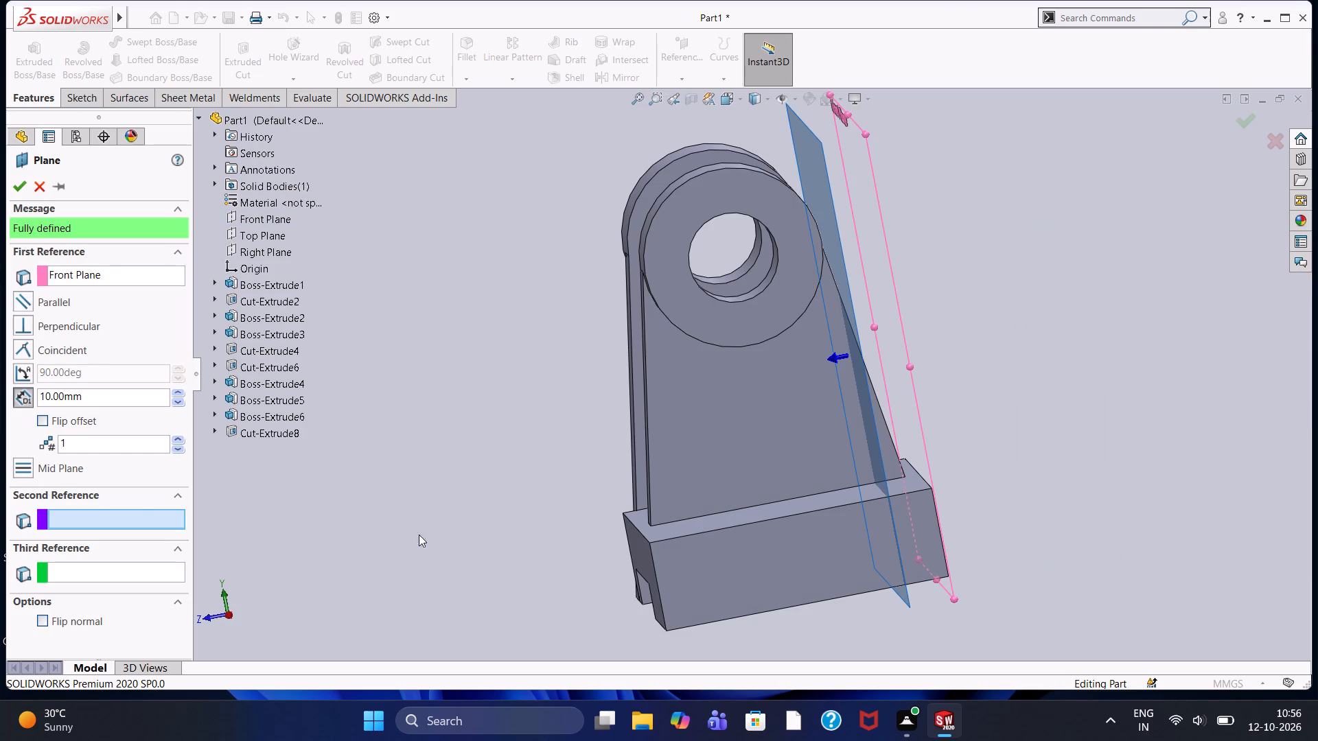
{"action": "left_click", "coordinate": [181, 391]}
{"action": "left_click", "coordinate": [181, 391]}
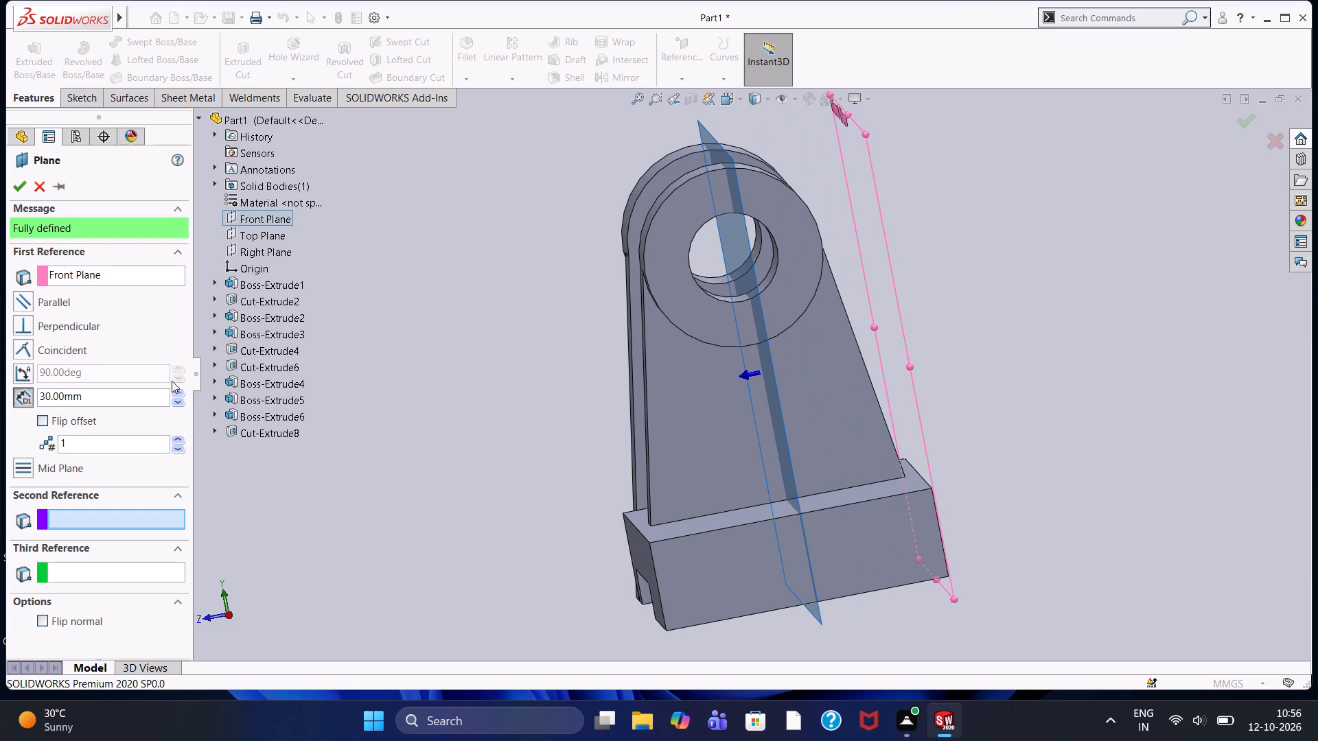
{"action": "left_click", "coordinate": [21, 188]}
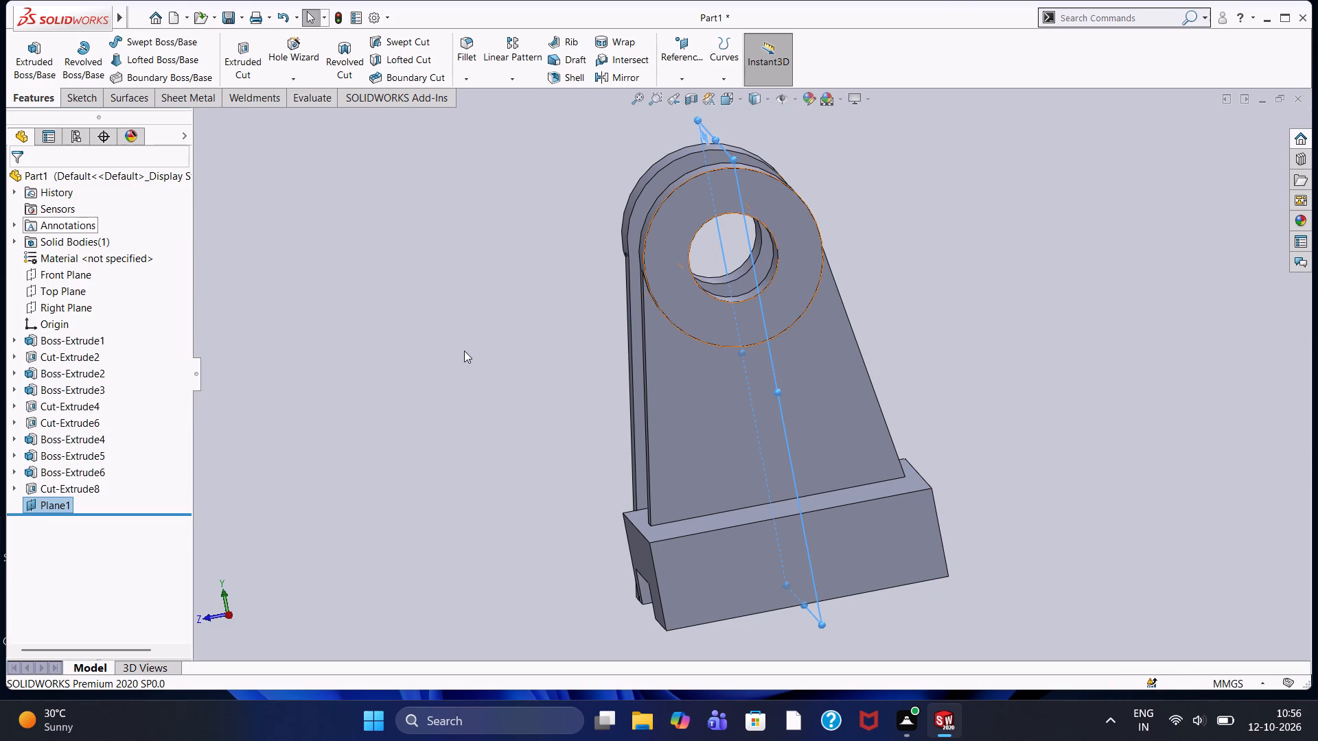
{"action": "left_click", "coordinate": [464, 351]}
On the 30 mm offset plane, sketch a sloped line about 60.6 mm long from the second support's outer edge, level with the block's top, to the base's upper end corner.
{"action": "middle_click_drag", "start_coordinate": [360, 425], "coordinate": [498, 491]}
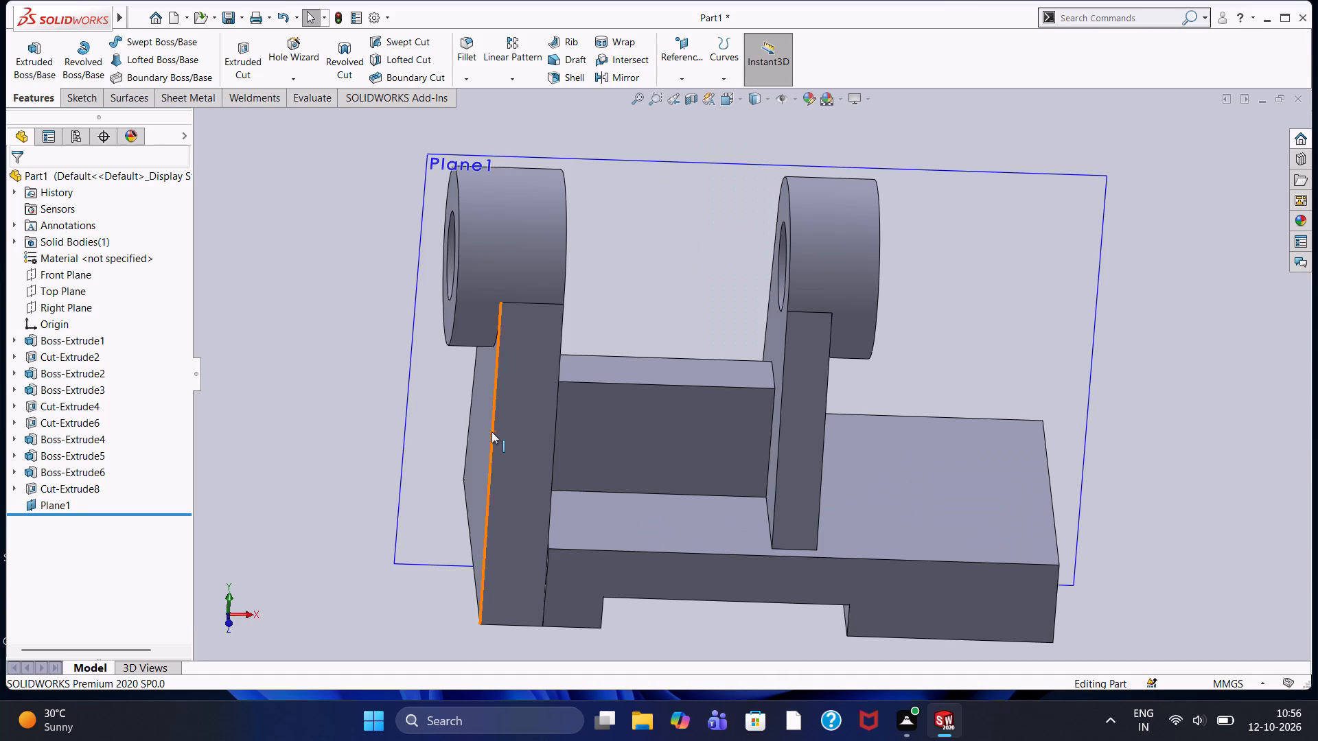
{"action": "left_click", "coordinate": [980, 231]}
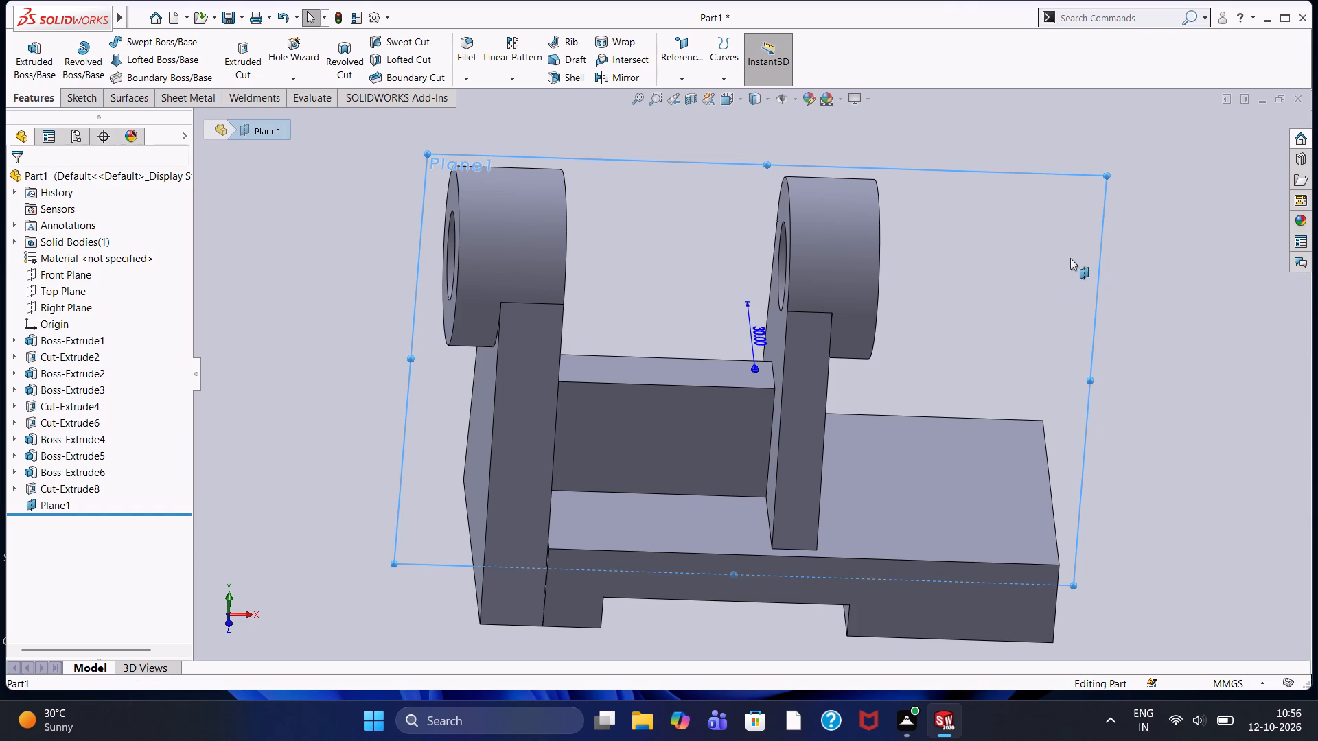
{"action": "left_click", "coordinate": [1079, 202]}
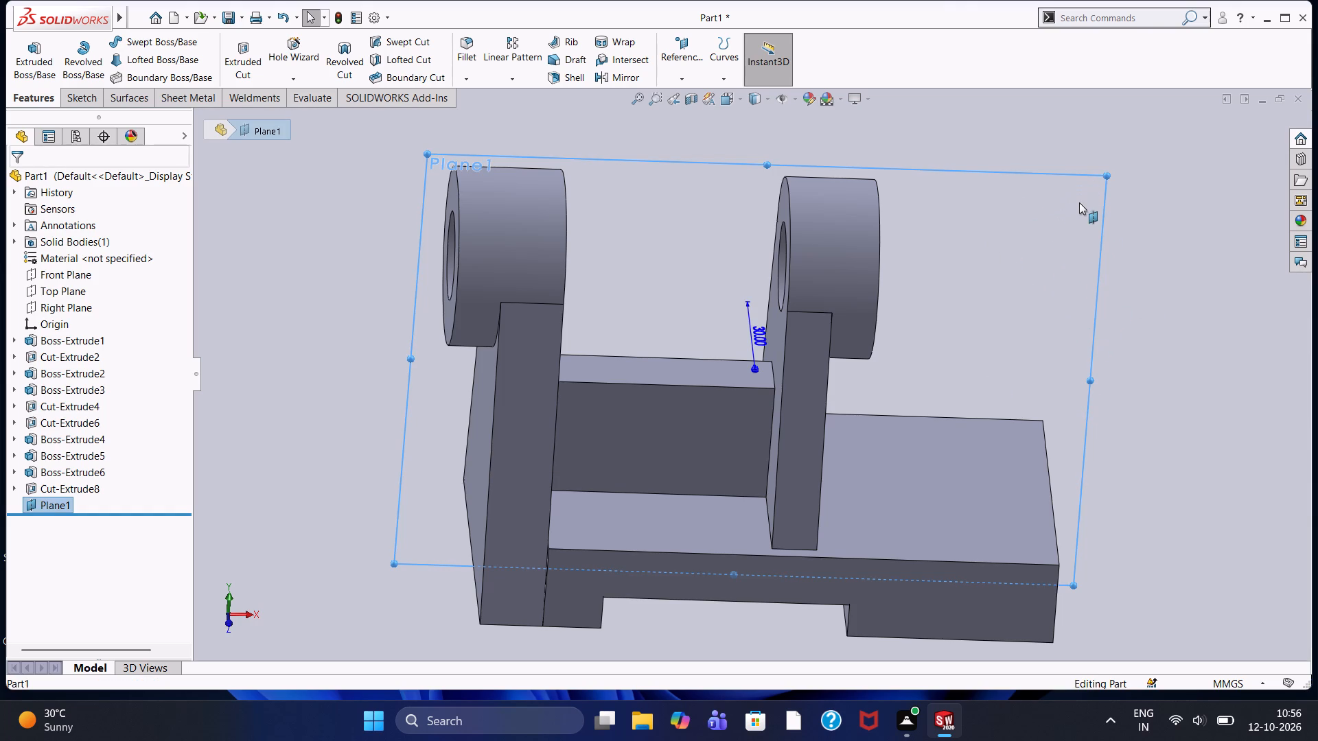
{"action": "left_click", "coordinate": [1135, 164]}
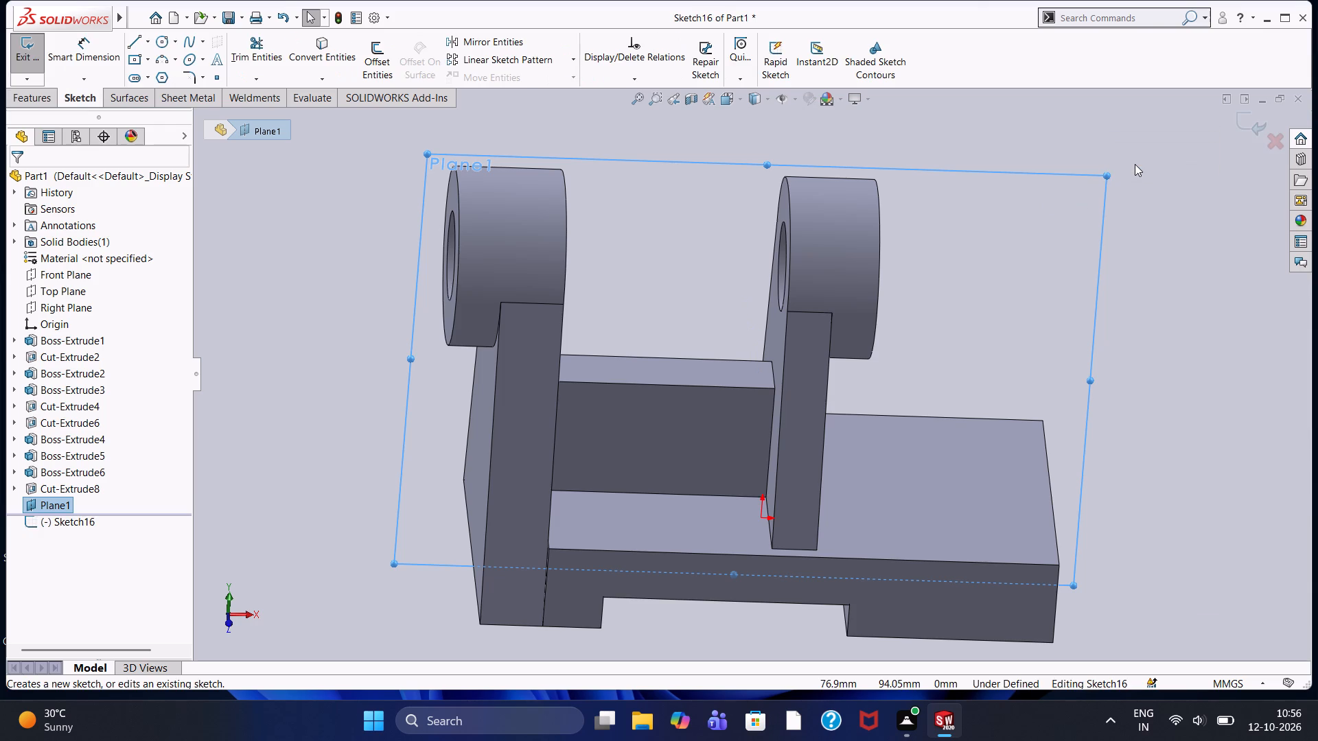
{"action": "key", "text": "ctrl+8"}
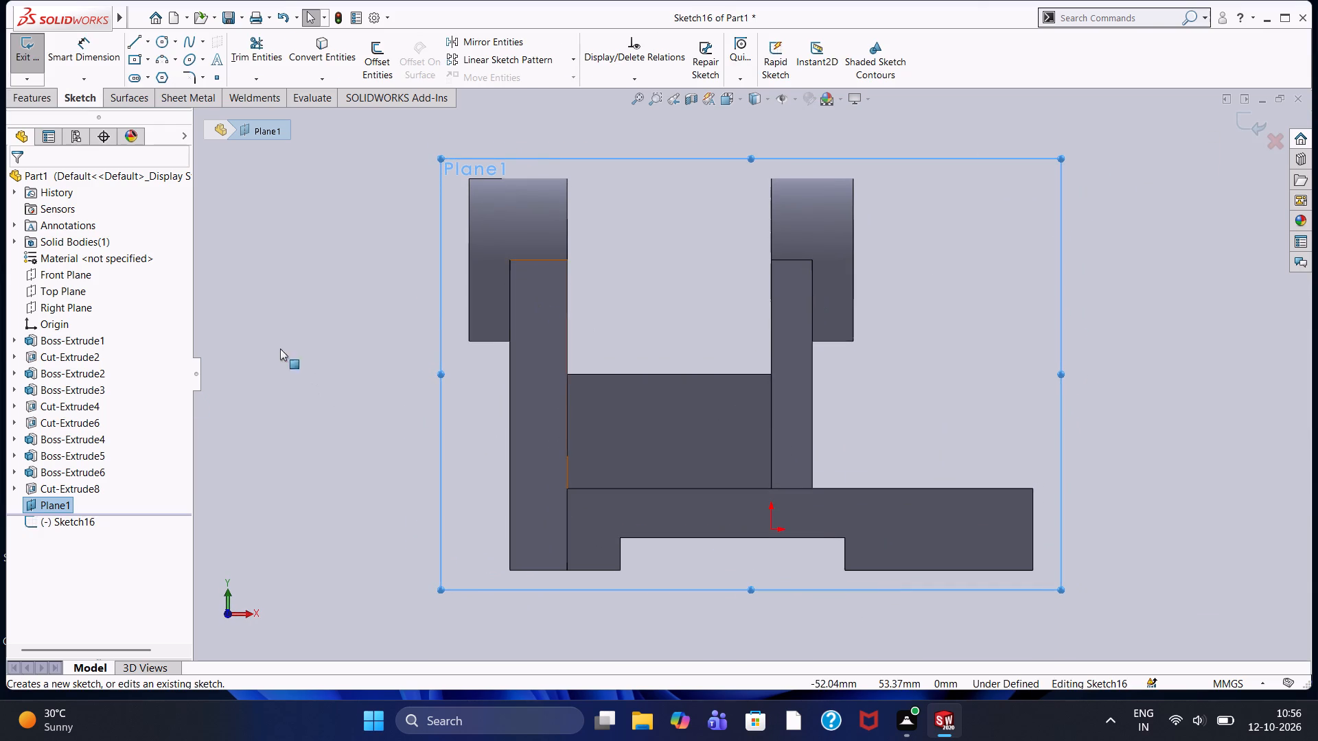
{"action": "left_click", "coordinate": [382, 299]}
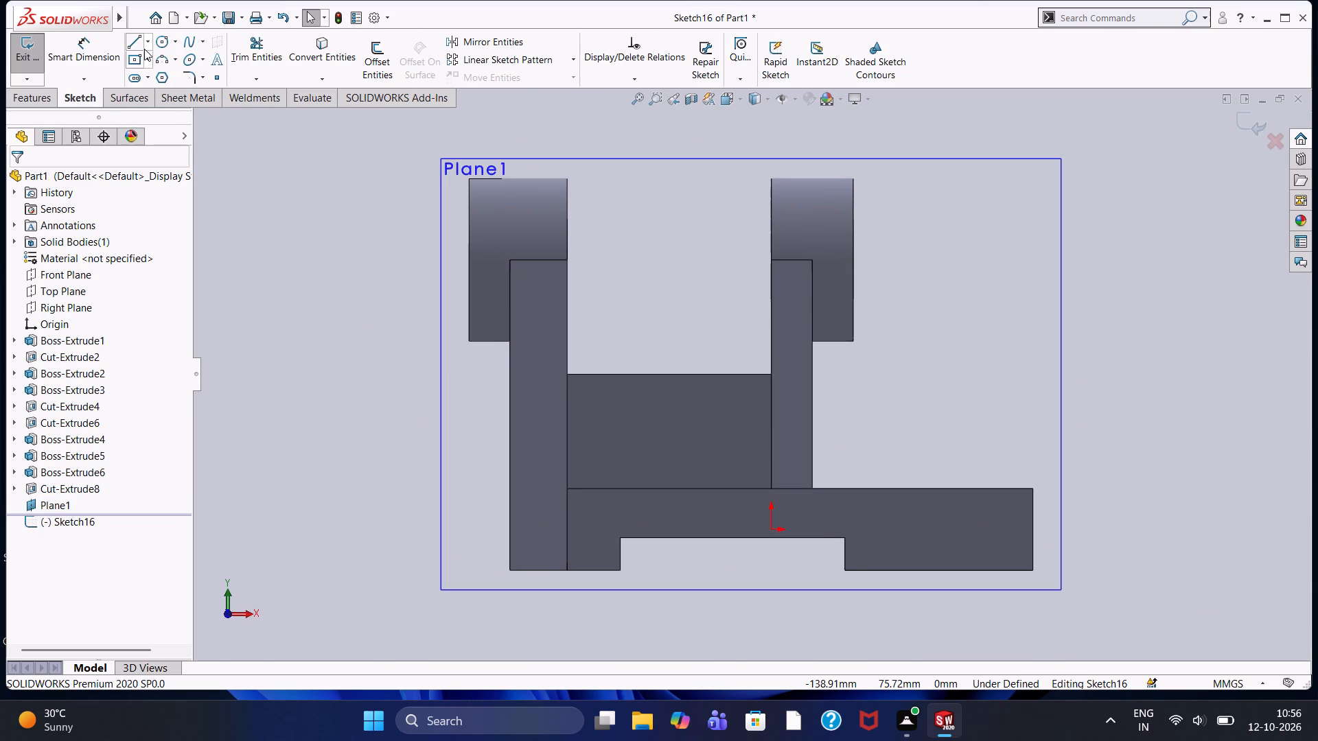
{"action": "left_click", "coordinate": [137, 38]}
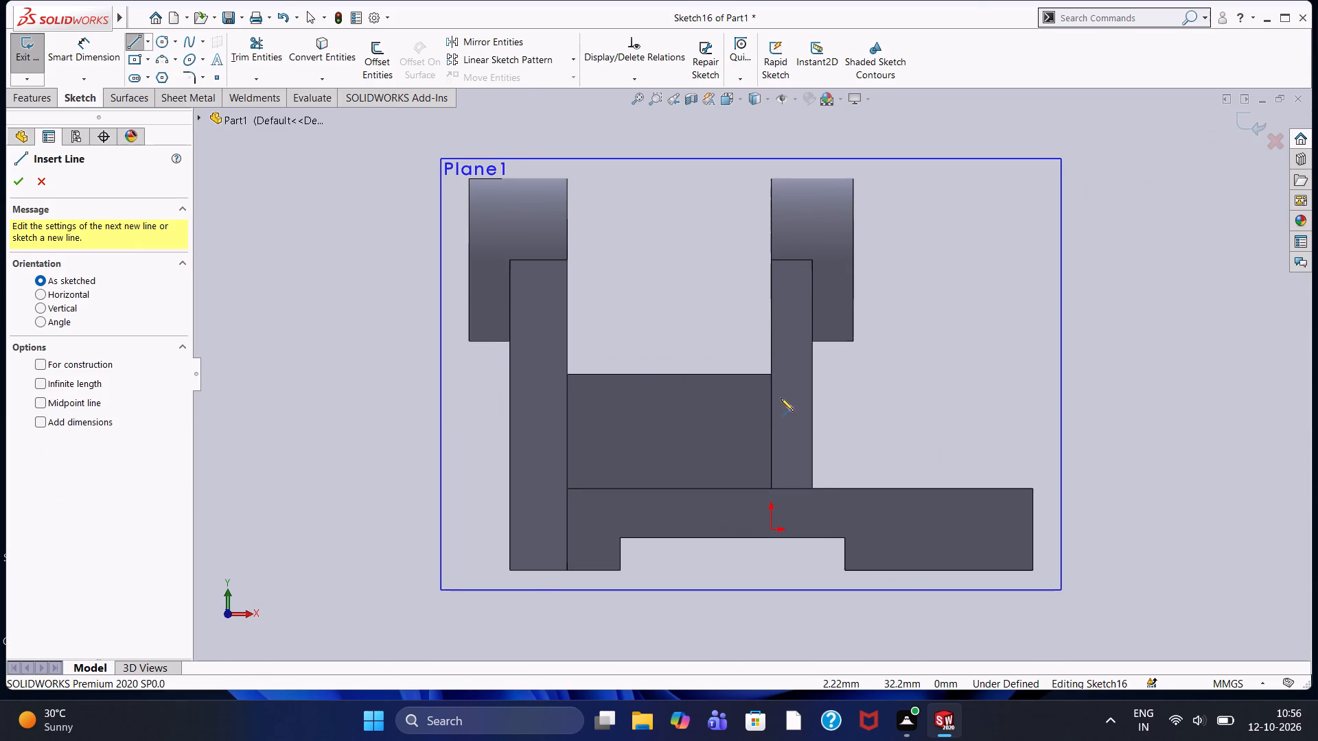
{"action": "left_click", "coordinate": [812, 373]}
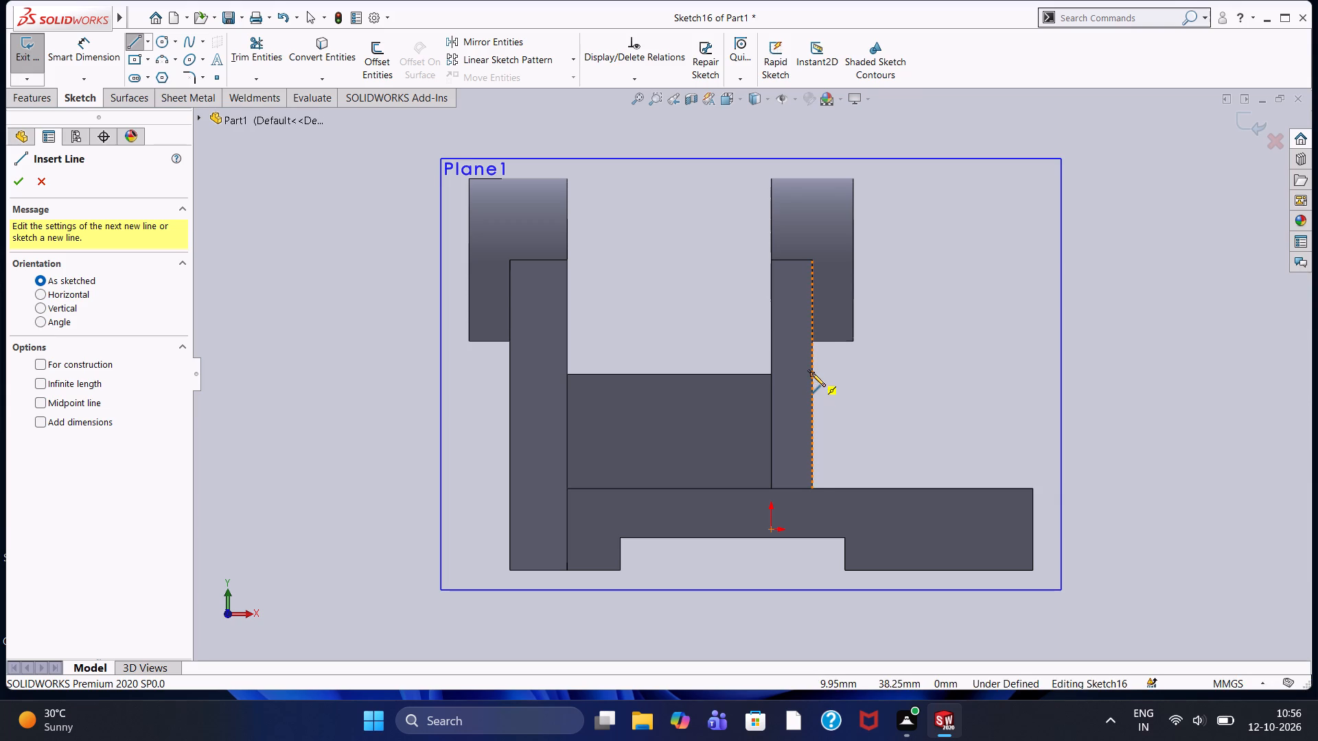
{"action": "left_click", "coordinate": [1032, 487]}
{"action": "right_click", "coordinate": [1135, 373]}
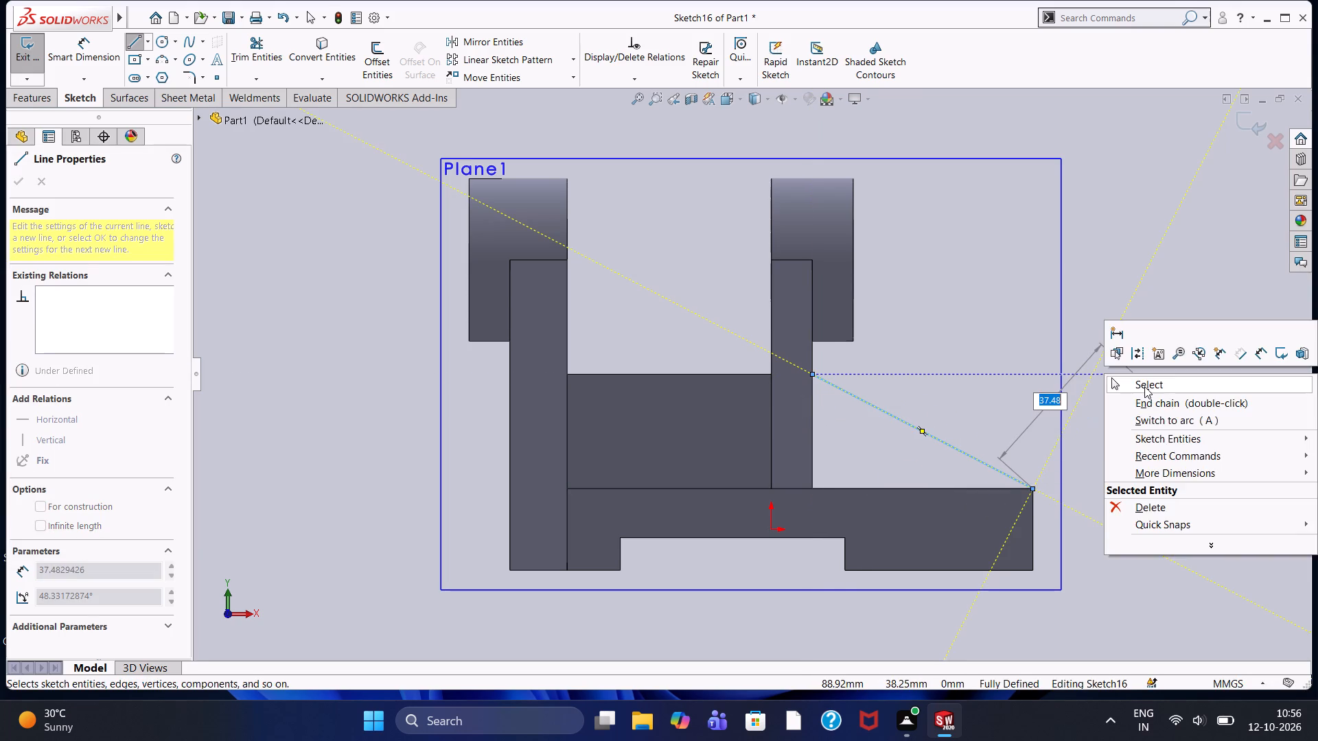
{"action": "left_click", "coordinate": [1144, 386]}
Create a 10 mm thick rib from the sloped line, thickened to both sides, filling towards the second support and base.
{"action": "middle_click_drag", "start_coordinate": [1144, 366], "coordinate": [1034, 475]}
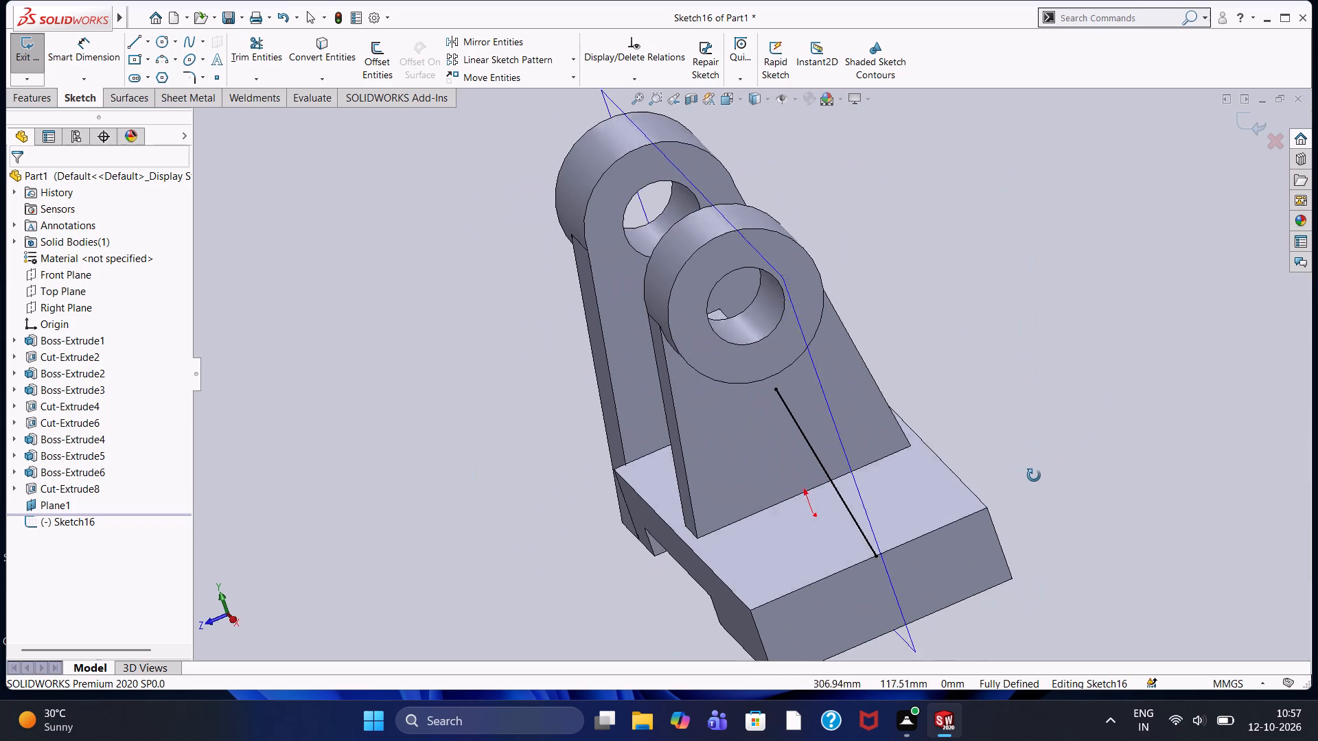
{"action": "middle_click_drag", "start_coordinate": [1034, 475], "coordinate": [1034, 475]}
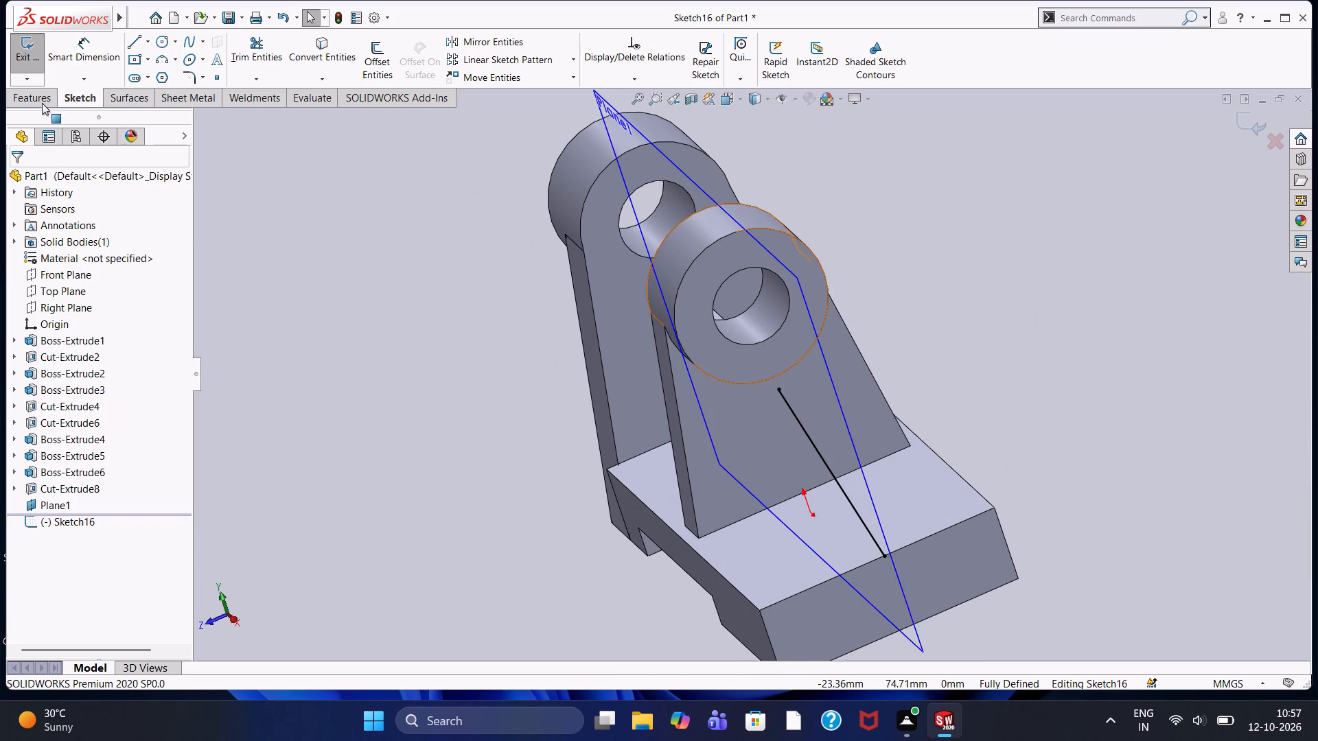
{"action": "left_click", "coordinate": [43, 97]}
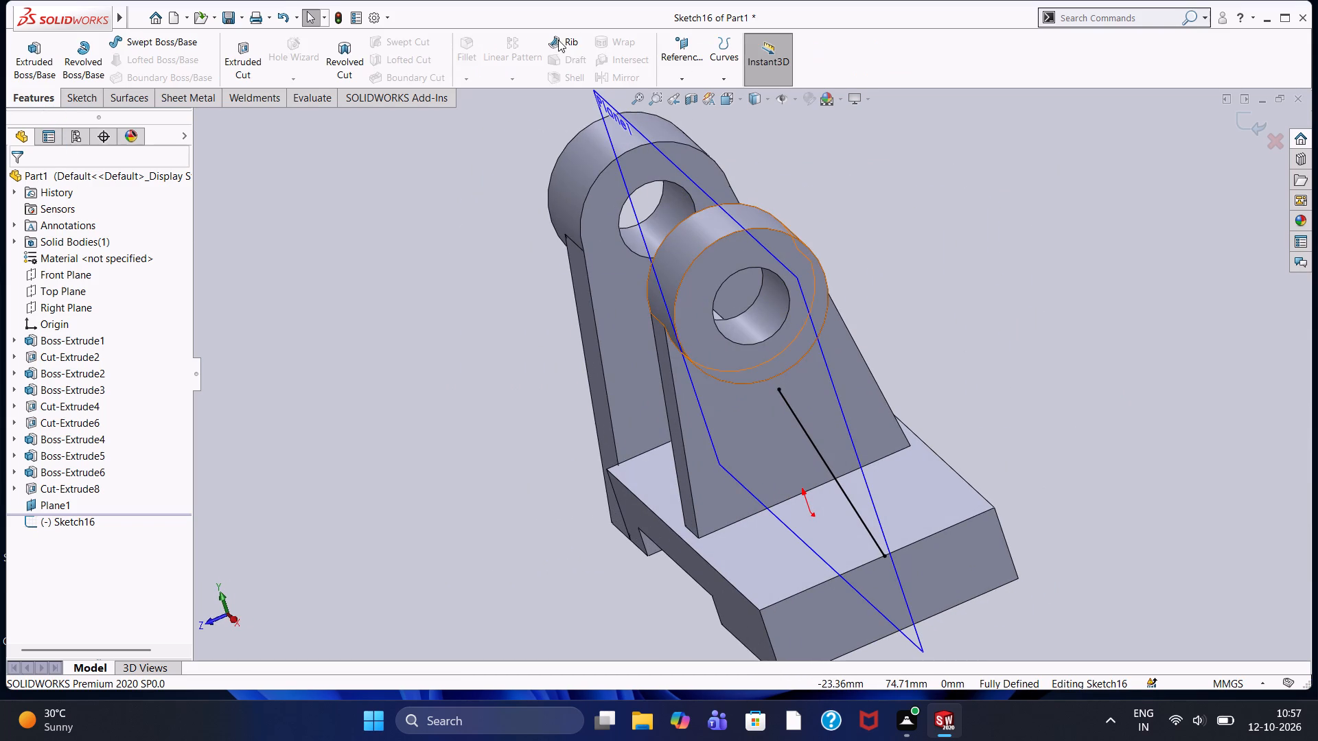
{"action": "left_click", "coordinate": [557, 40]}
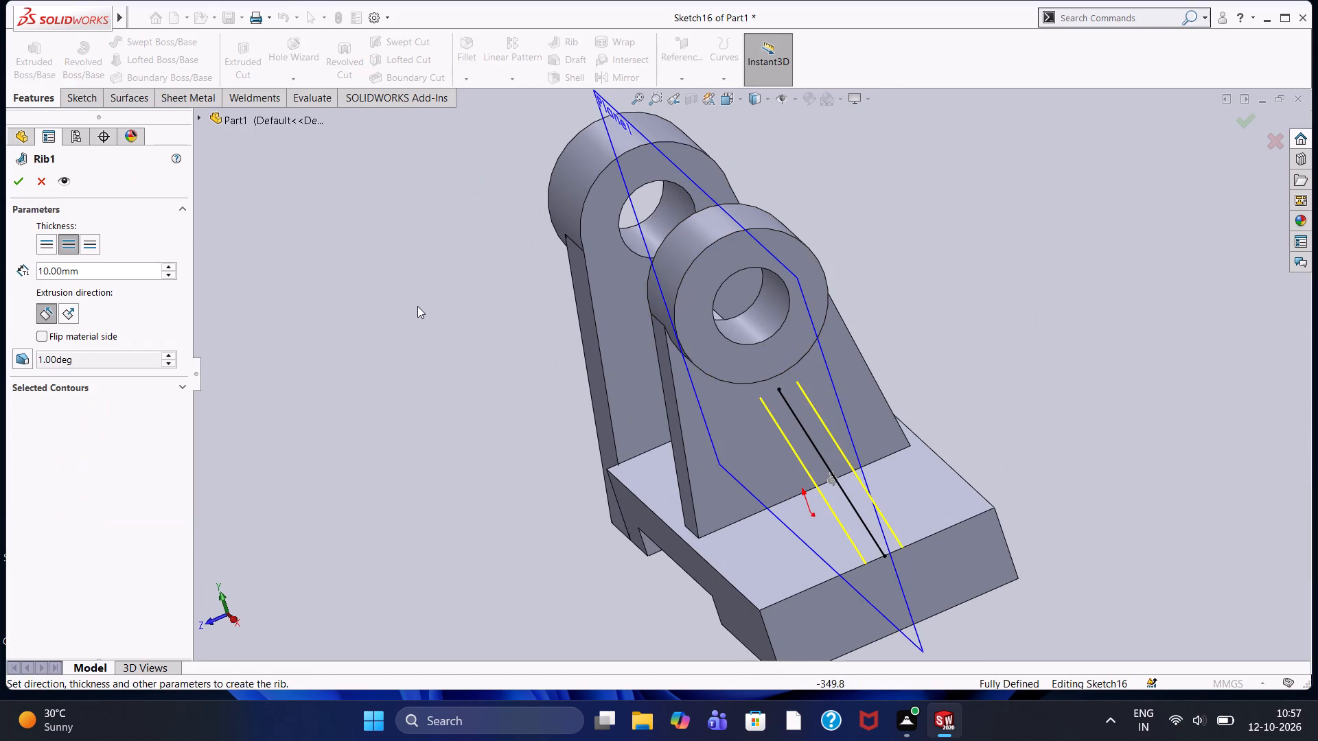
{"action": "middle_click_drag", "start_coordinate": [494, 483], "coordinate": [548, 468]}
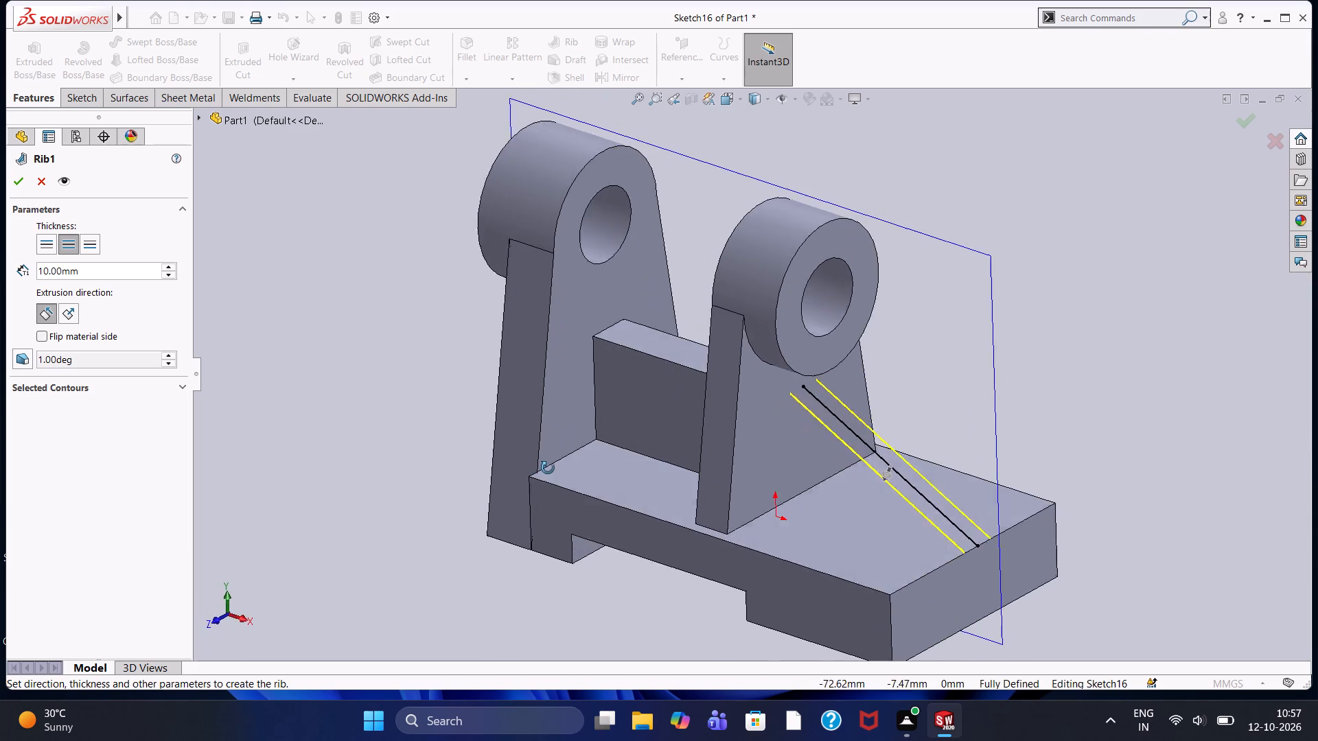
{"action": "middle_click_drag", "start_coordinate": [548, 468], "coordinate": [586, 452]}
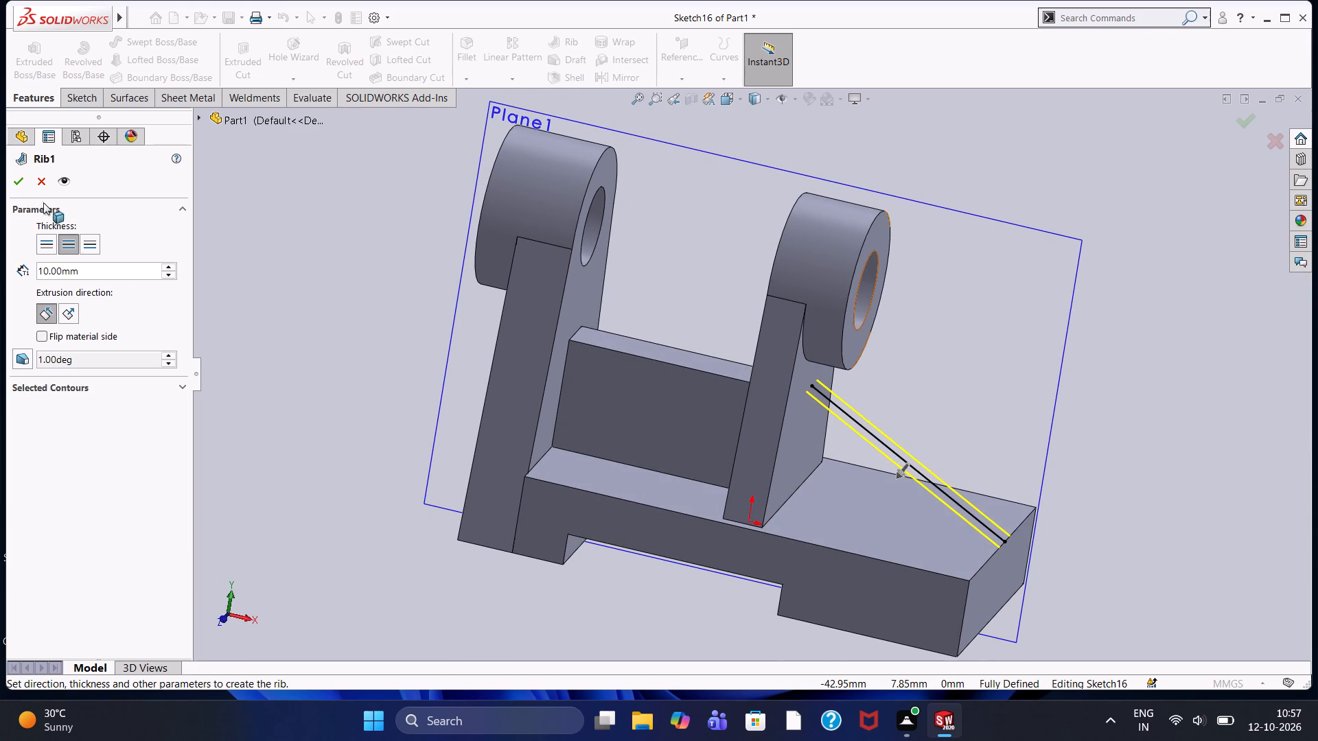
{"action": "left_click", "coordinate": [13, 182]}
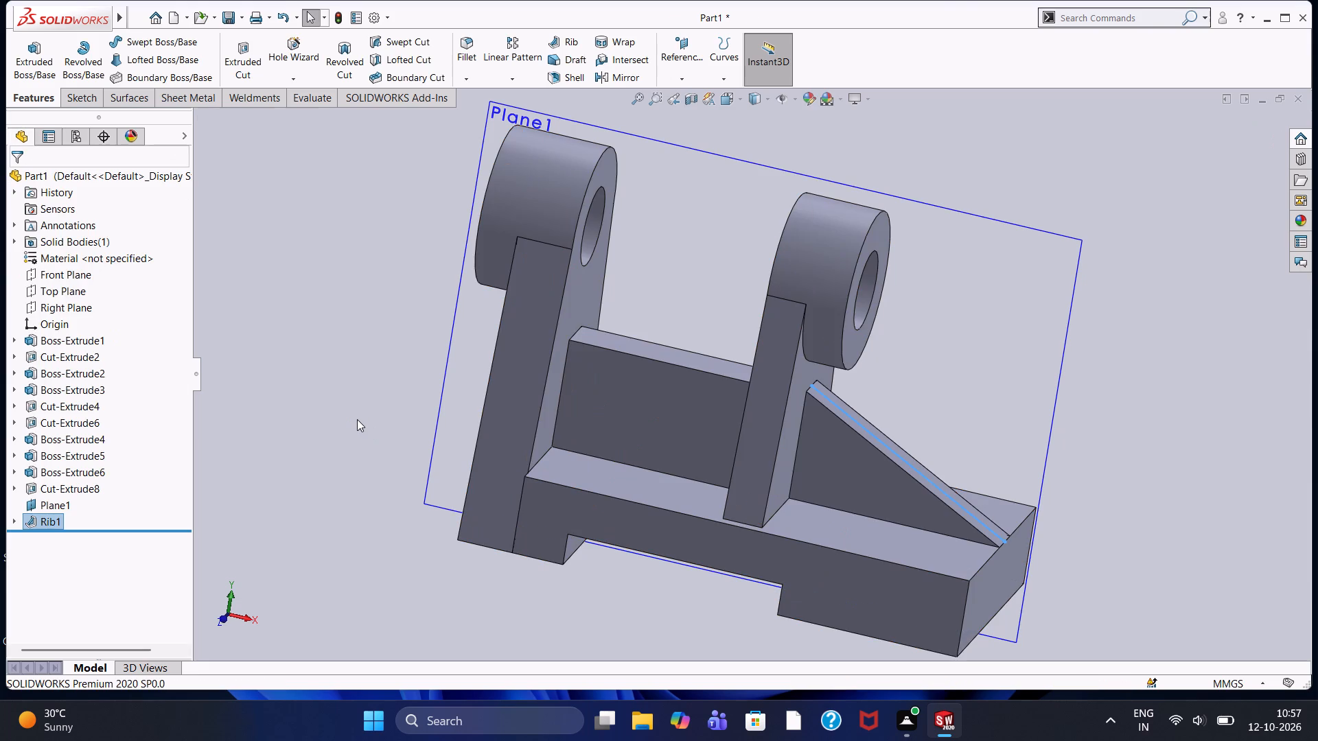
{"action": "left_click", "coordinate": [389, 307]}
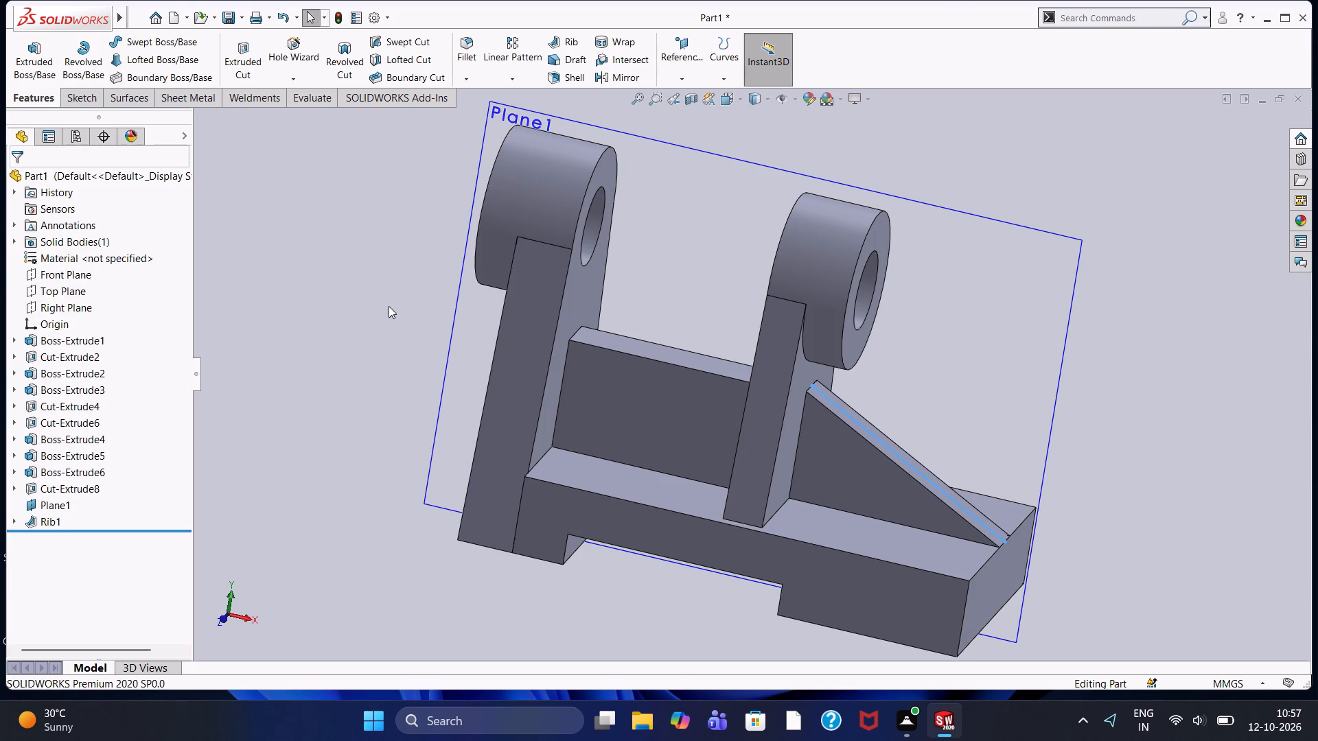
{"action": "key", "text": "Escape"}
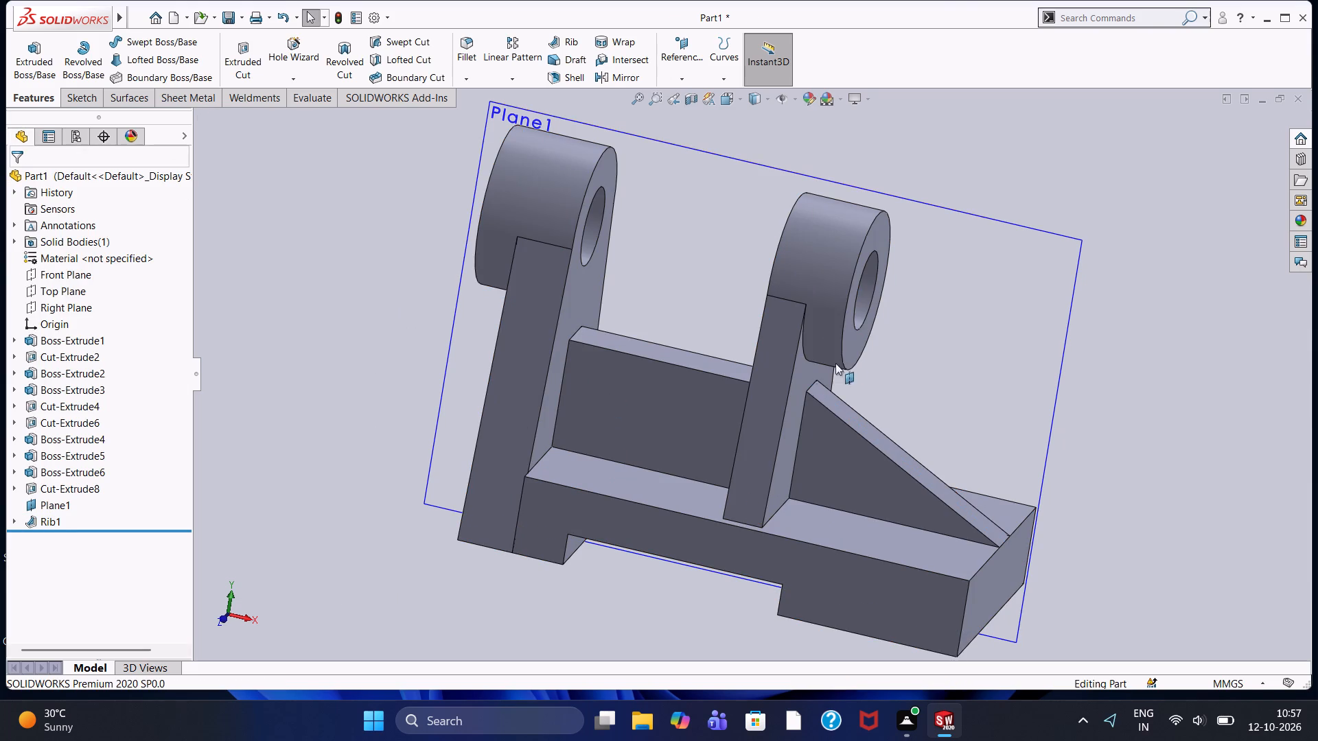
Hide the offset reference plane.
{"action": "left_click", "coordinate": [1024, 313]}
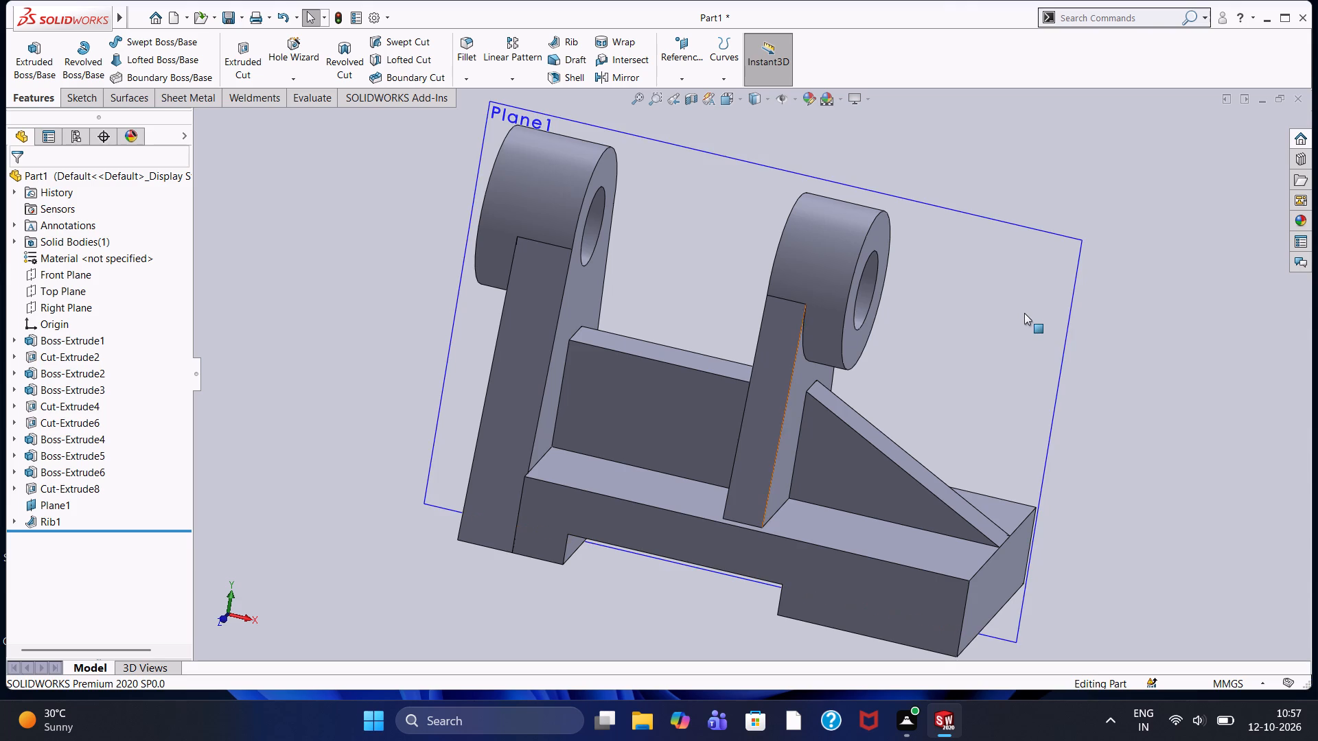
{"action": "right_click", "coordinate": [1052, 232]}
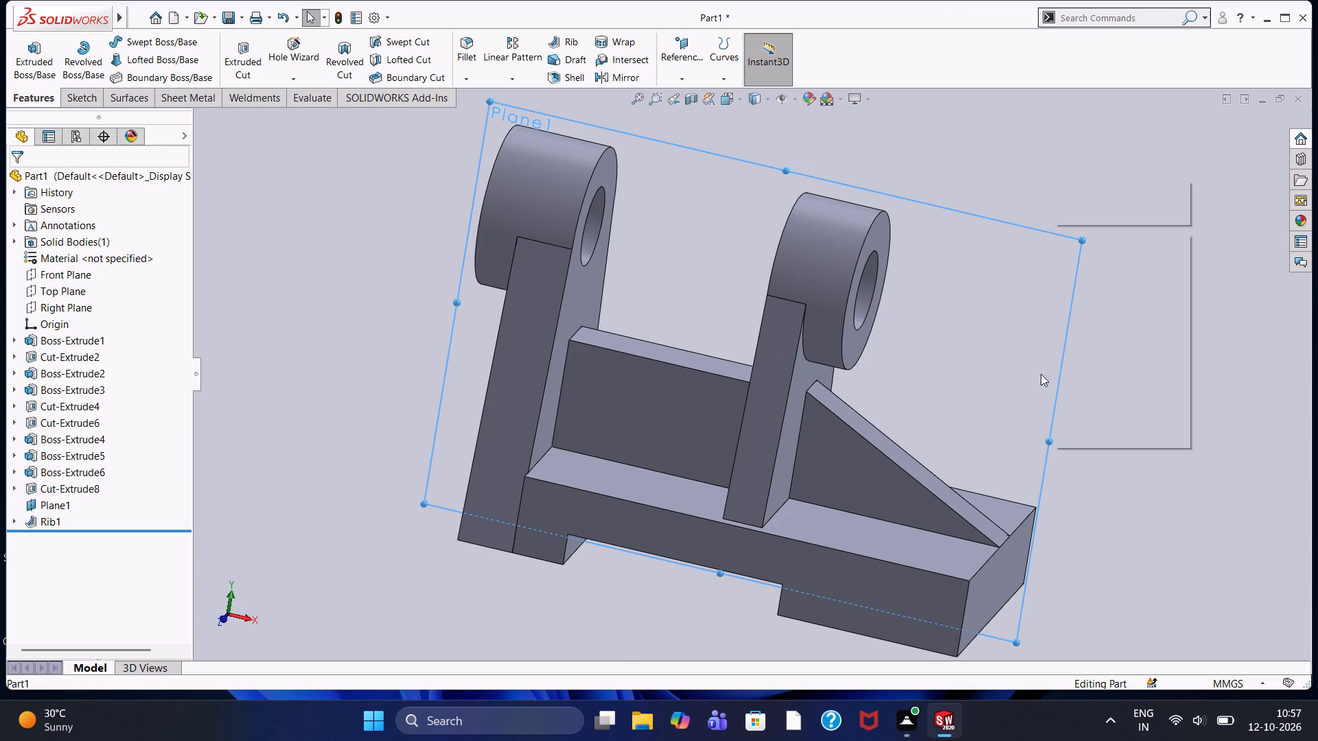
{"action": "left_click", "coordinate": [1109, 215]}
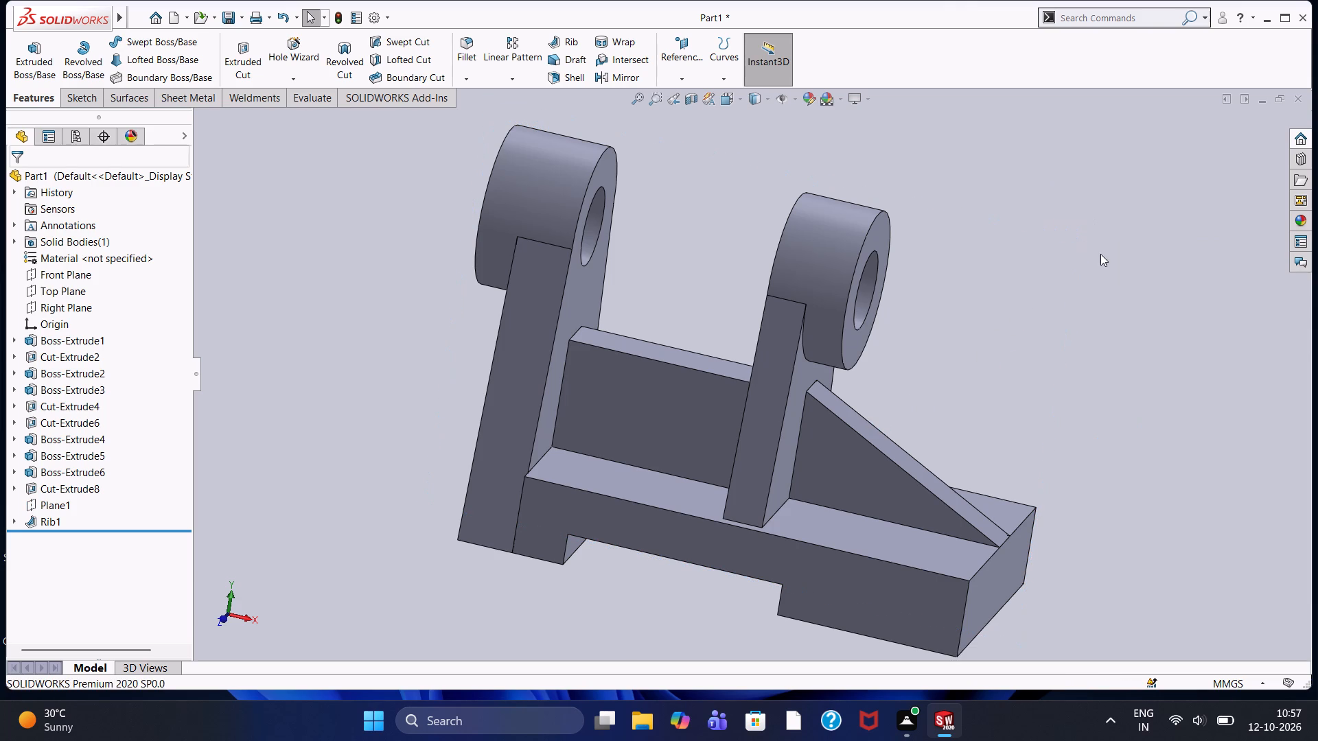
Sketch a 12 mm diameter circle on the base's top face between the two supports, on the origin side of the centre block.
{"action": "middle_click_drag", "start_coordinate": [1100, 254], "coordinate": [1094, 342]}
{"action": "left_click", "coordinate": [937, 576]}
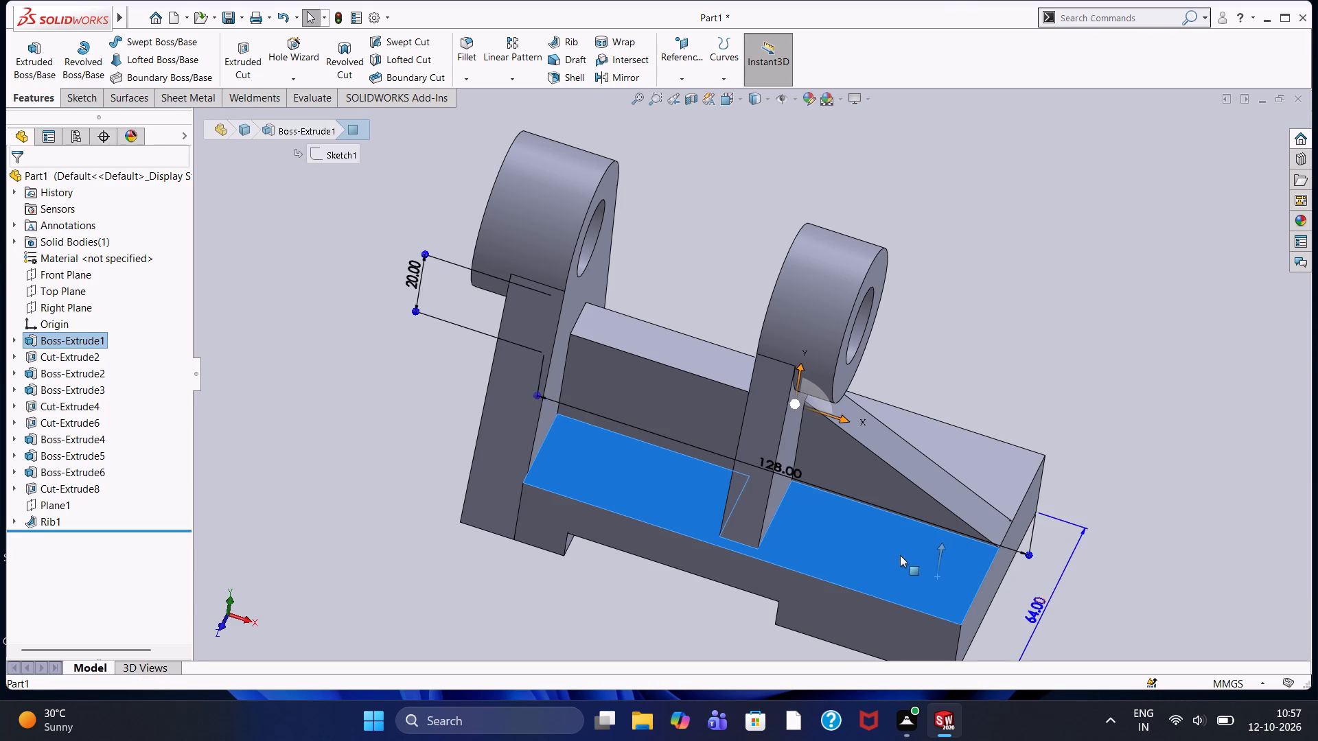
{"action": "key", "text": "ctrl+8"}
{"action": "left_click", "coordinate": [877, 217]}
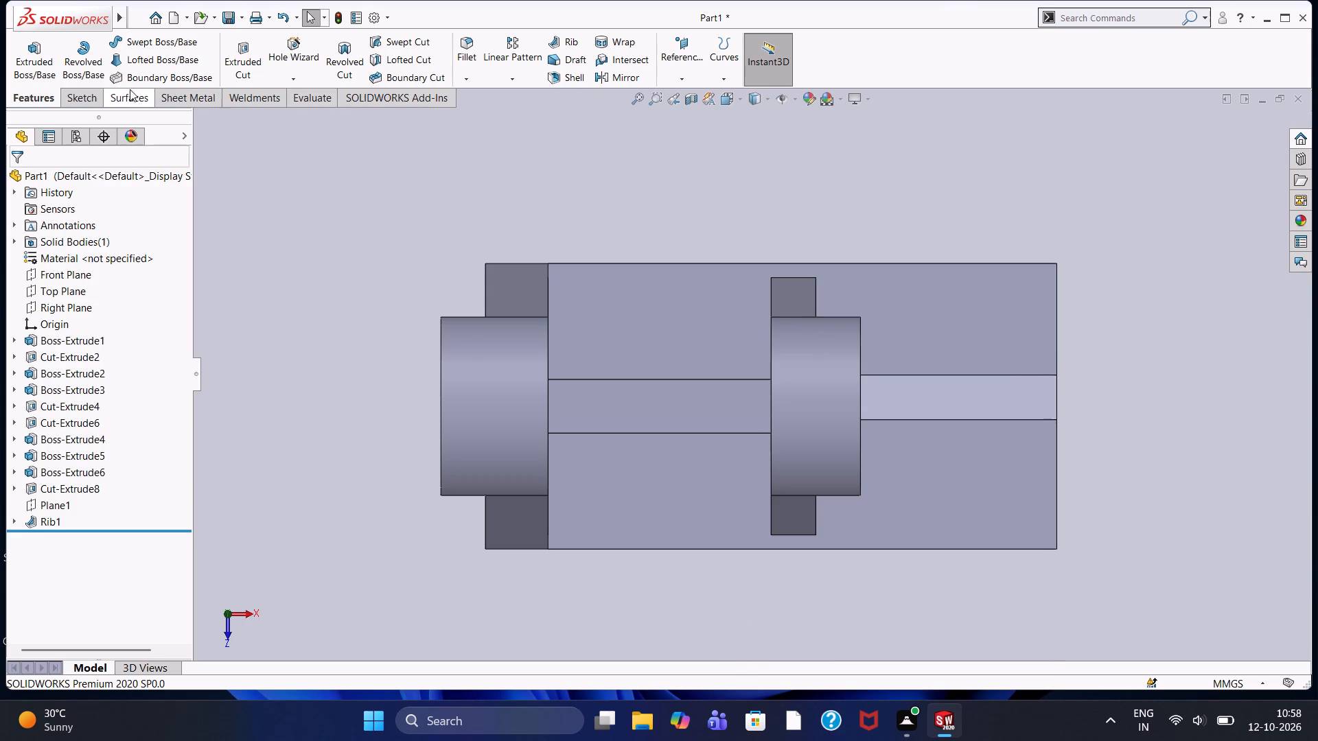
{"action": "left_click", "coordinate": [88, 91]}
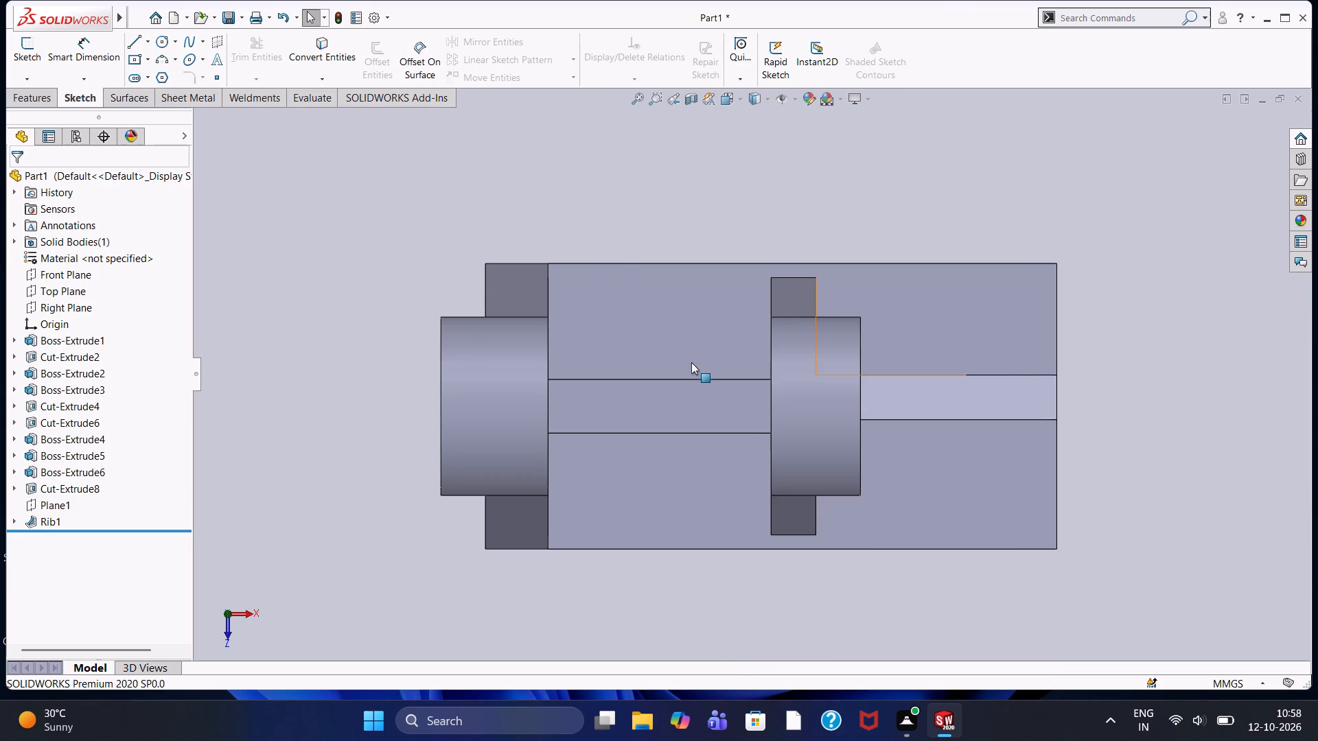
{"action": "left_click", "coordinate": [675, 326]}
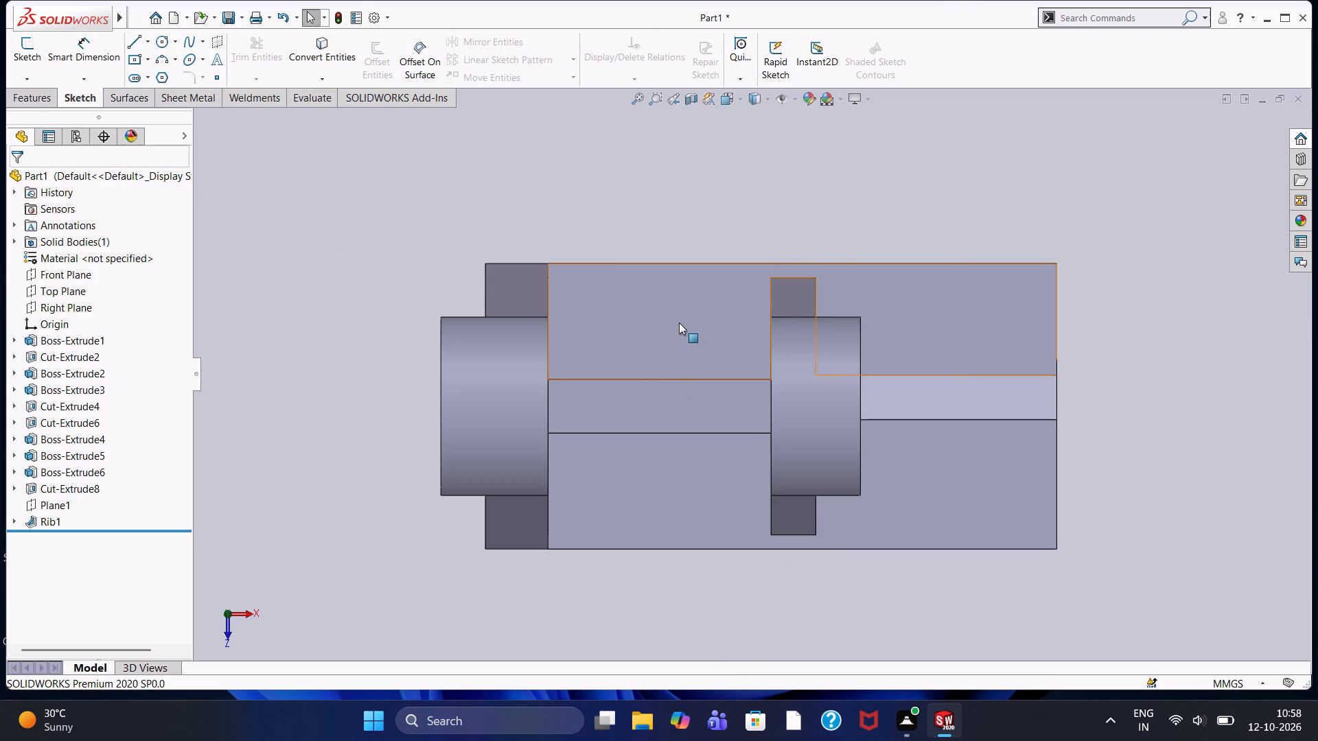
{"action": "left_click", "coordinate": [734, 288]}
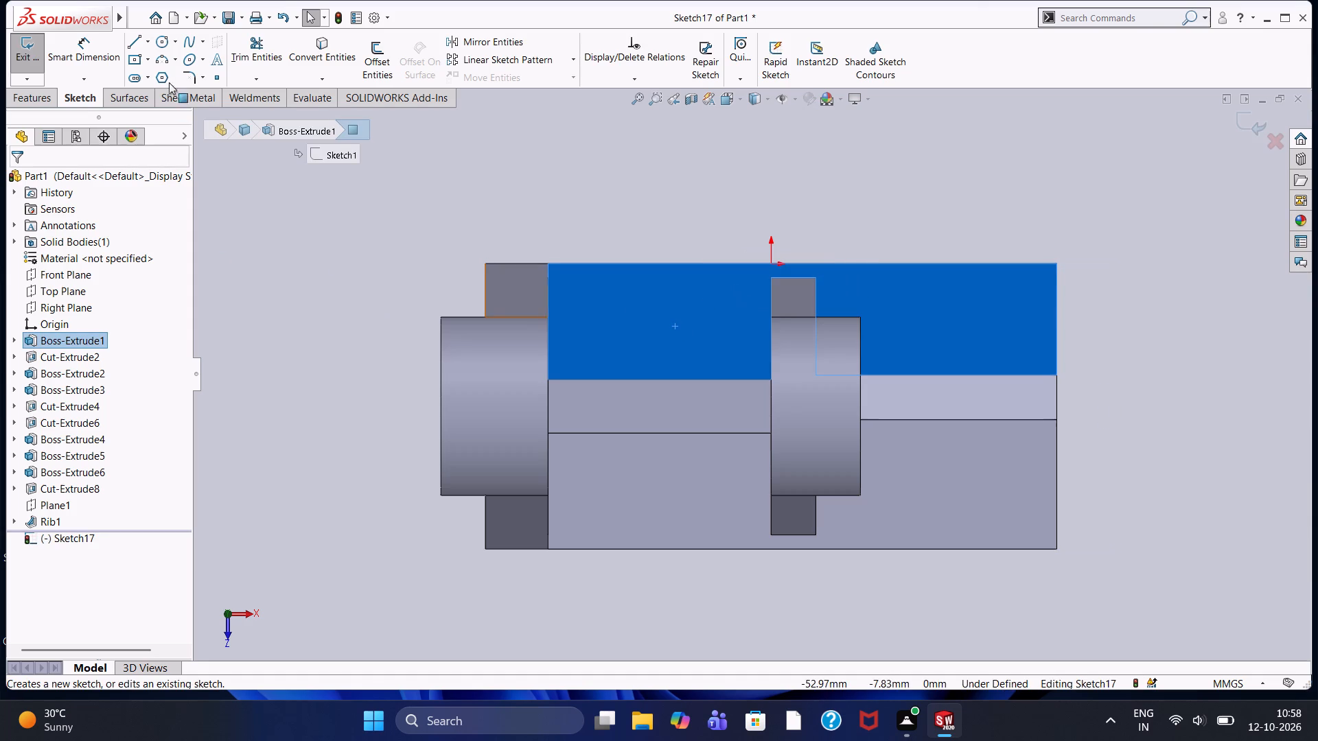
{"action": "left_click", "coordinate": [155, 38]}
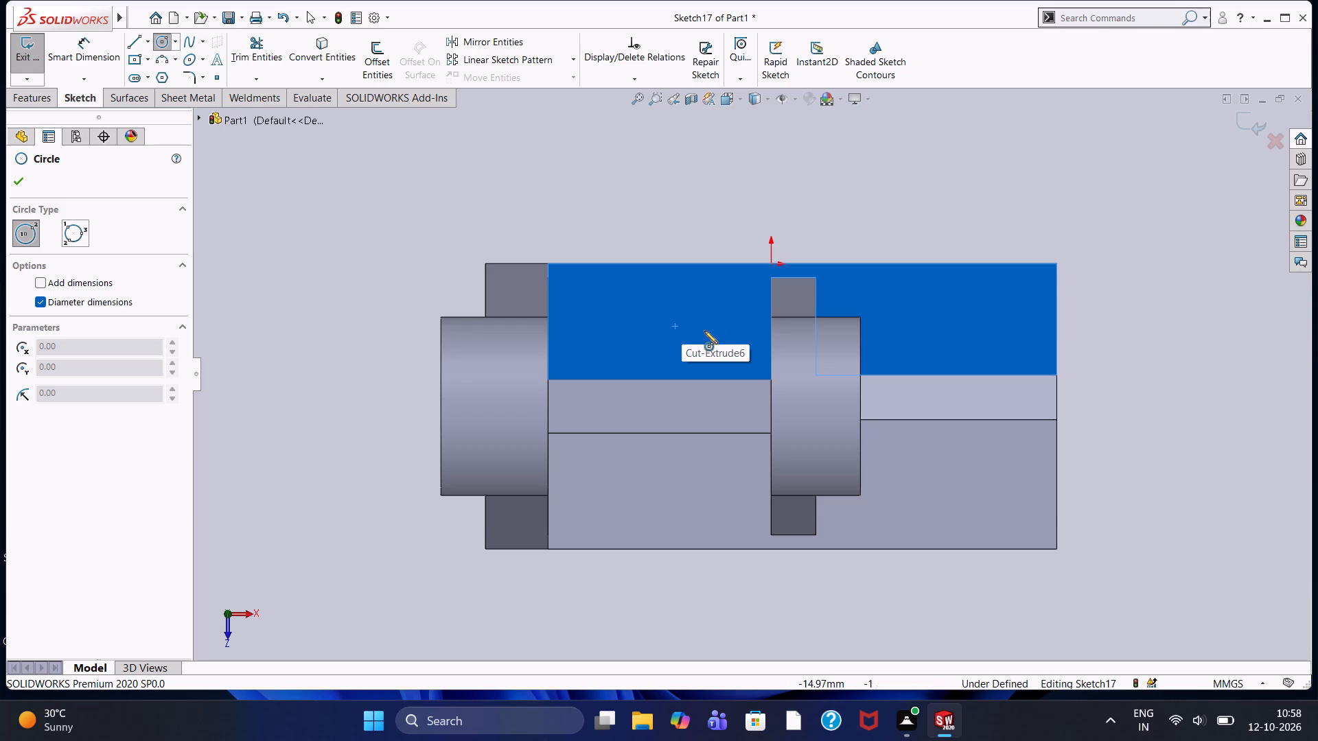
{"action": "left_click", "coordinate": [701, 325]}
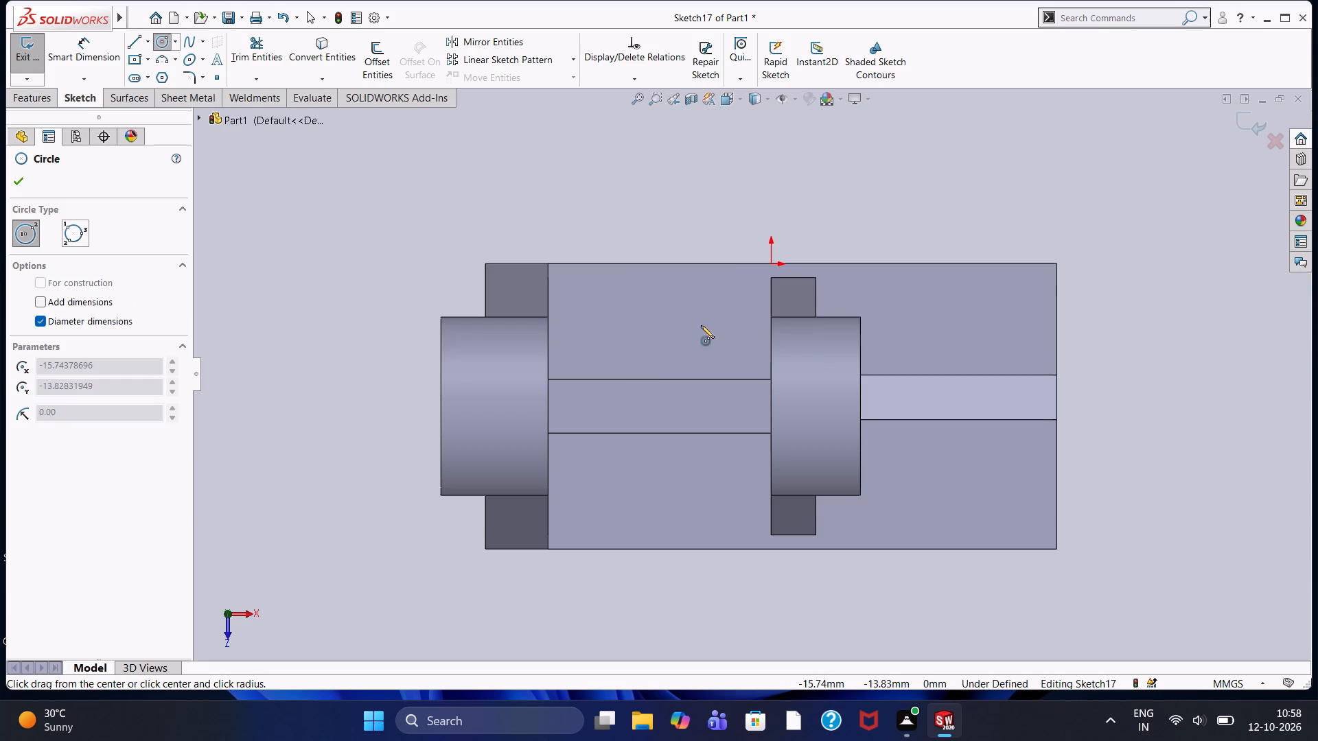
{"action": "type", "text": "12"}
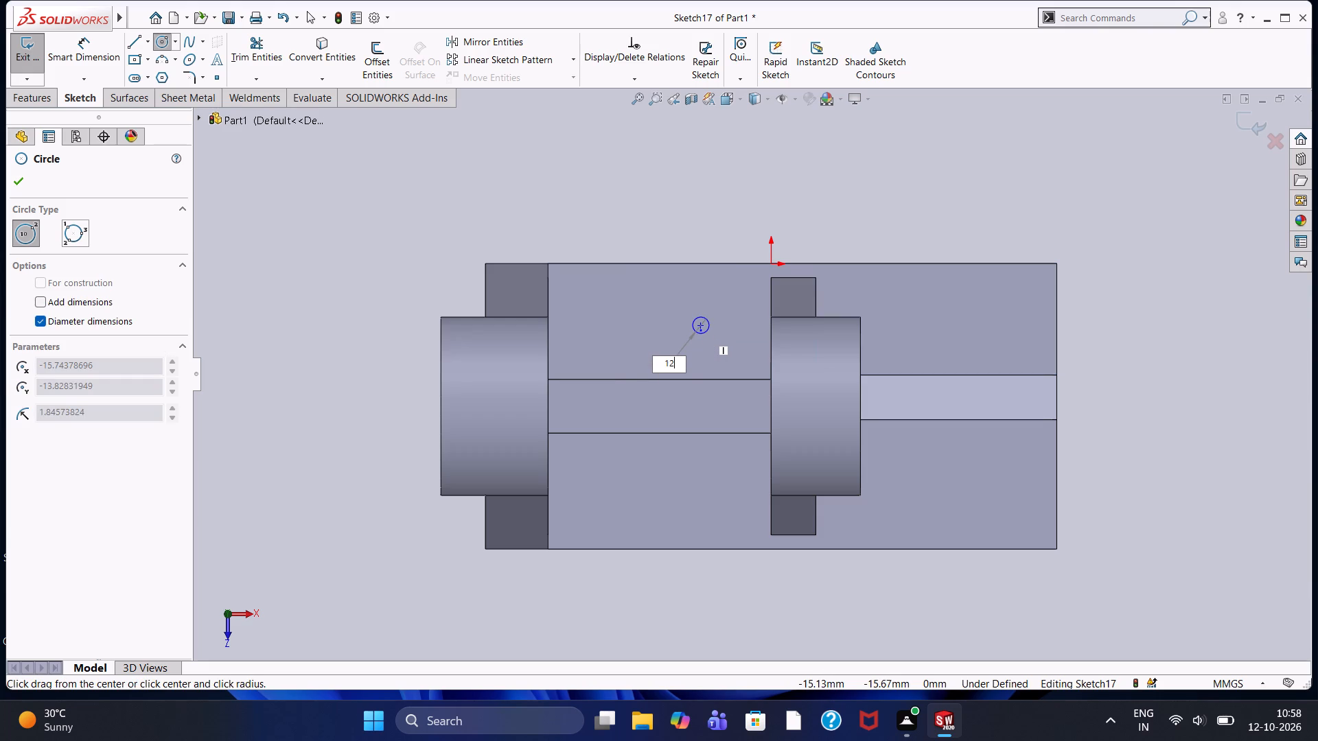
{"action": "key", "text": "Return"}
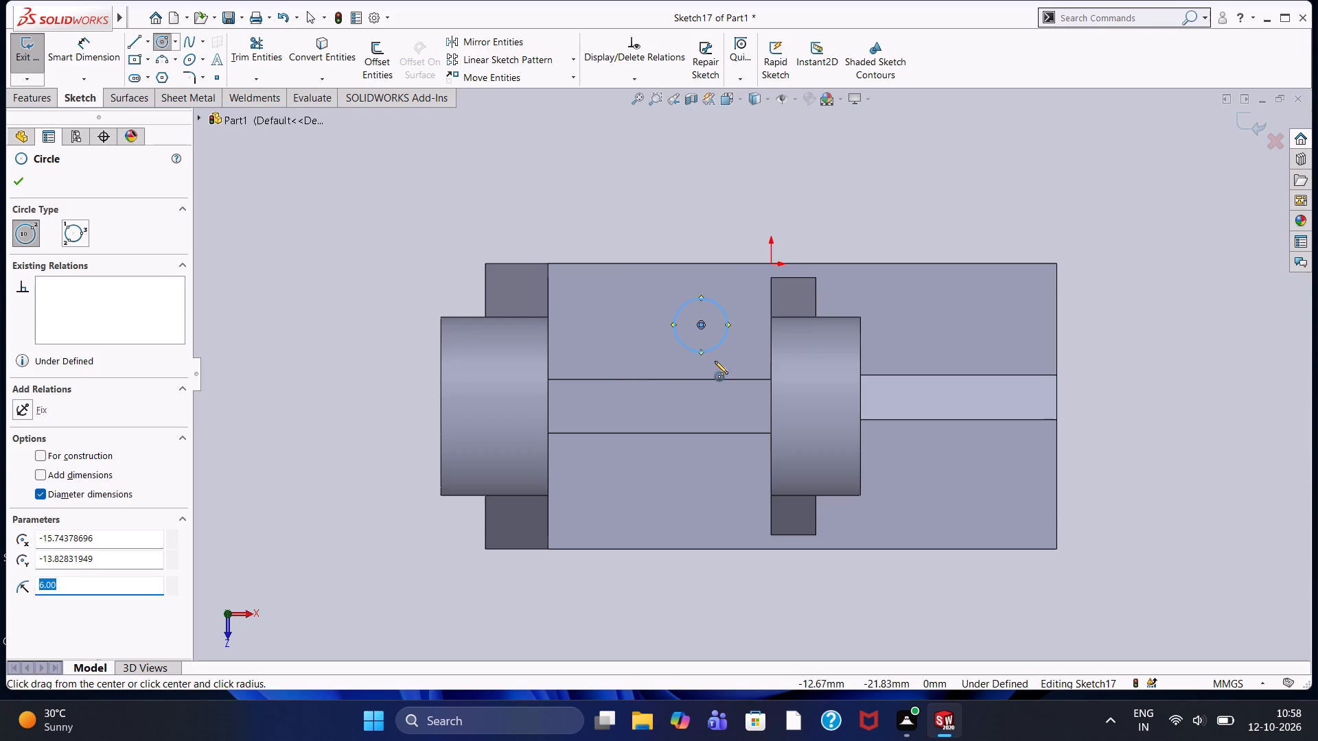
{"action": "key", "text": "Escape"}
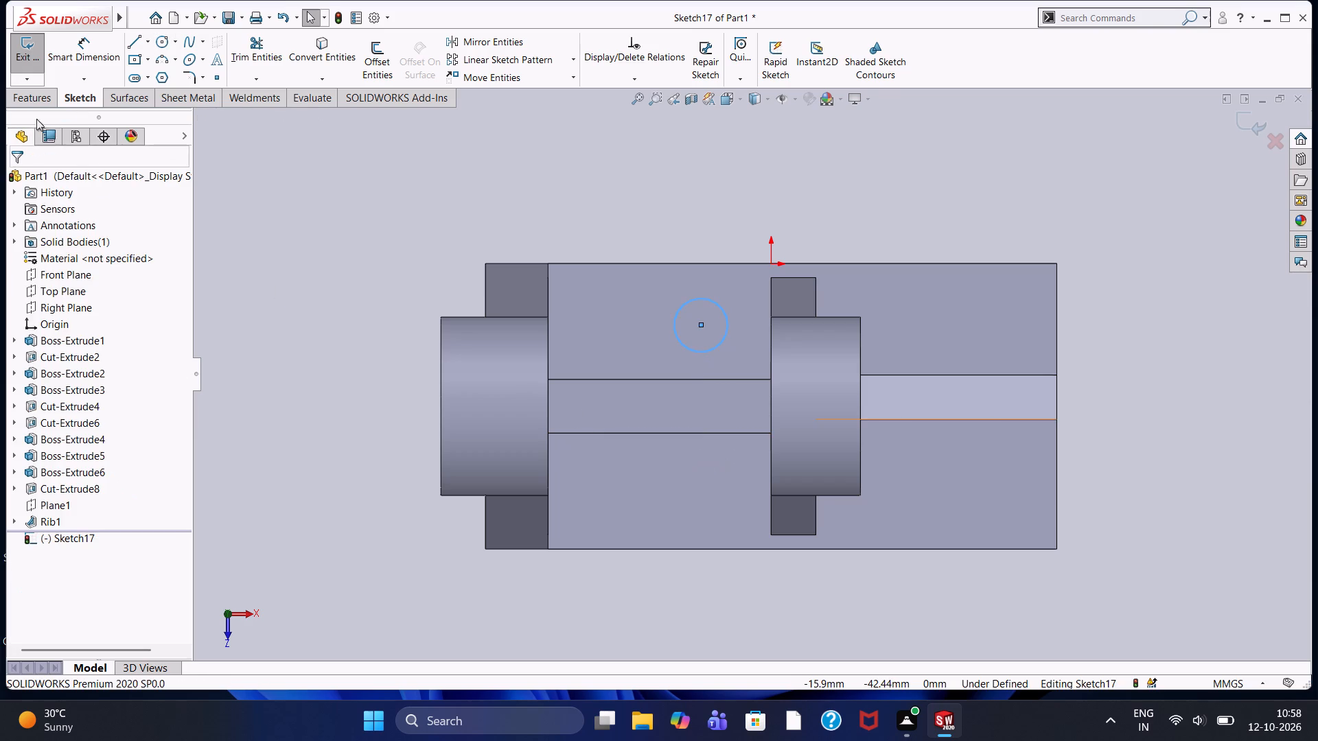
Sketch a 36 mm vertical construction line from the 12 mm circle's centre across the centre block.
{"action": "left_click", "coordinate": [148, 47]}
{"action": "left_click", "coordinate": [148, 43]}
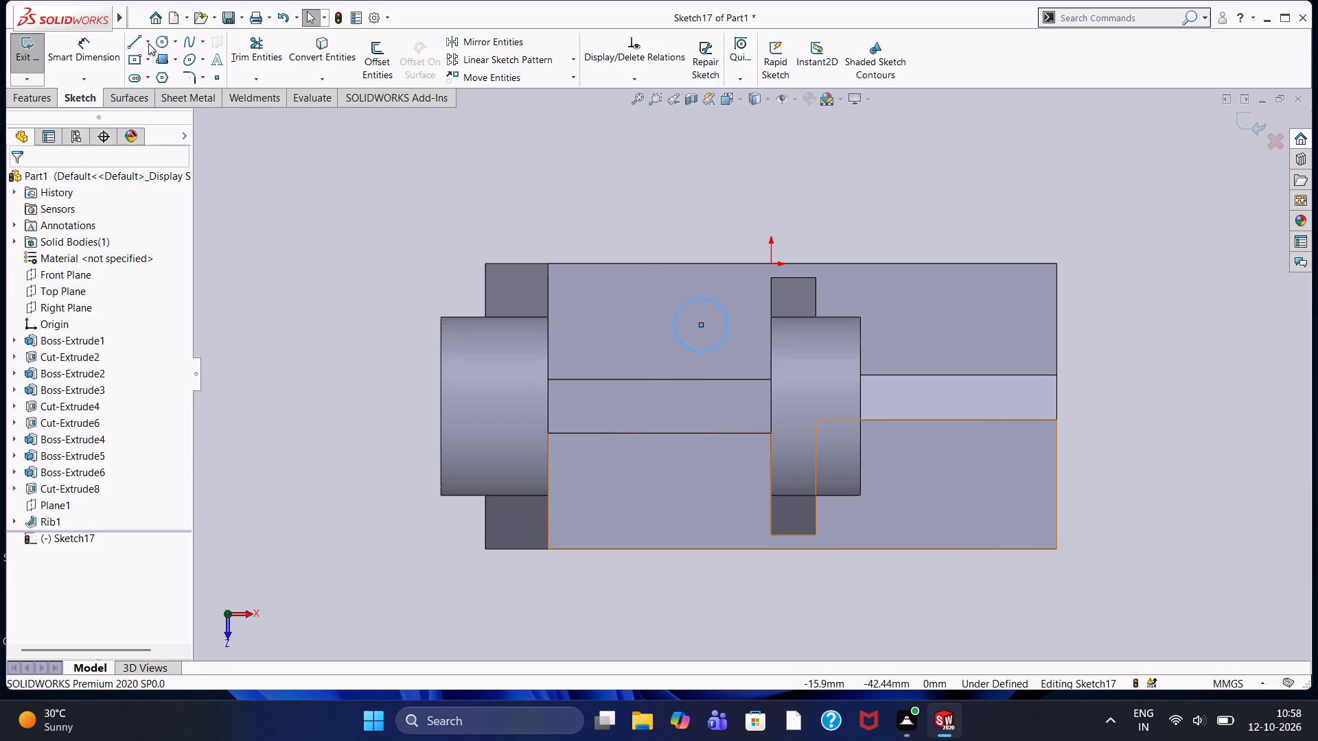
{"action": "left_click", "coordinate": [147, 40]}
{"action": "left_click", "coordinate": [161, 78]}
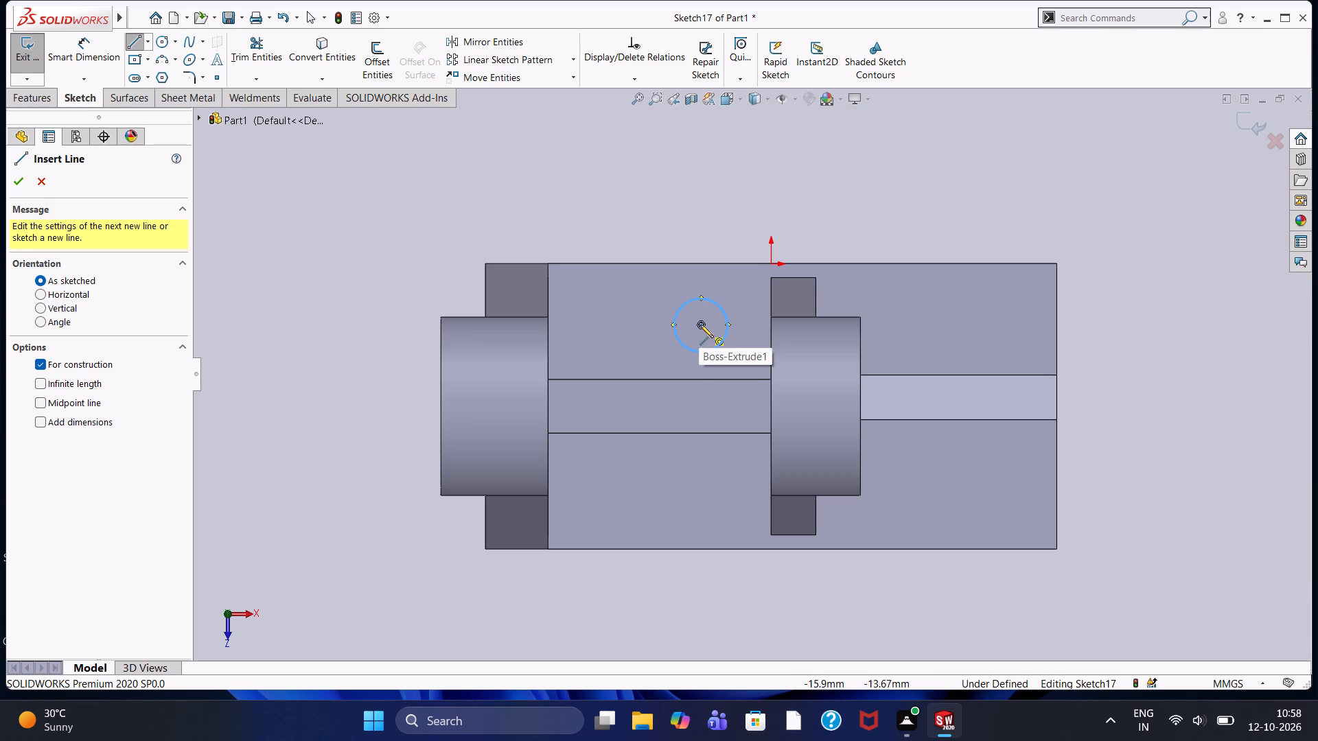
{"action": "left_click", "coordinate": [700, 325]}
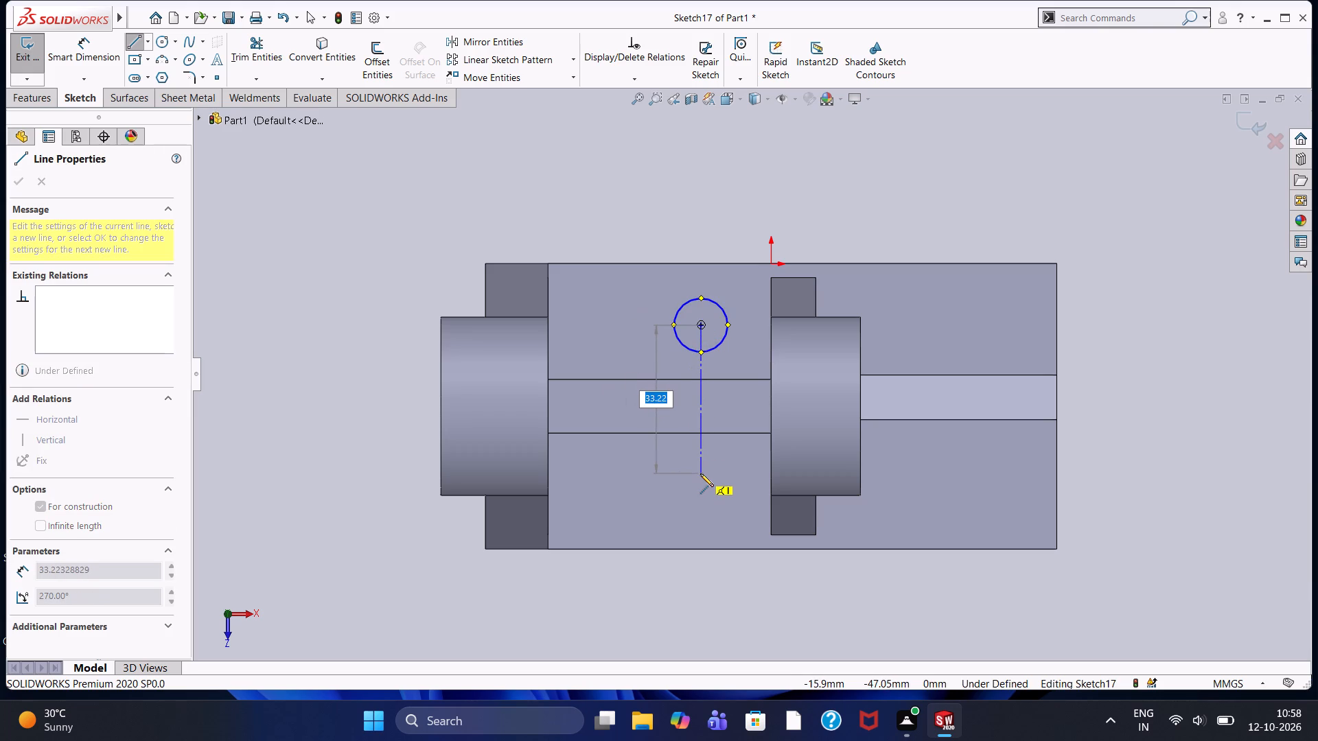
{"action": "type", "text": "36"}
{"action": "key", "text": "Return"}
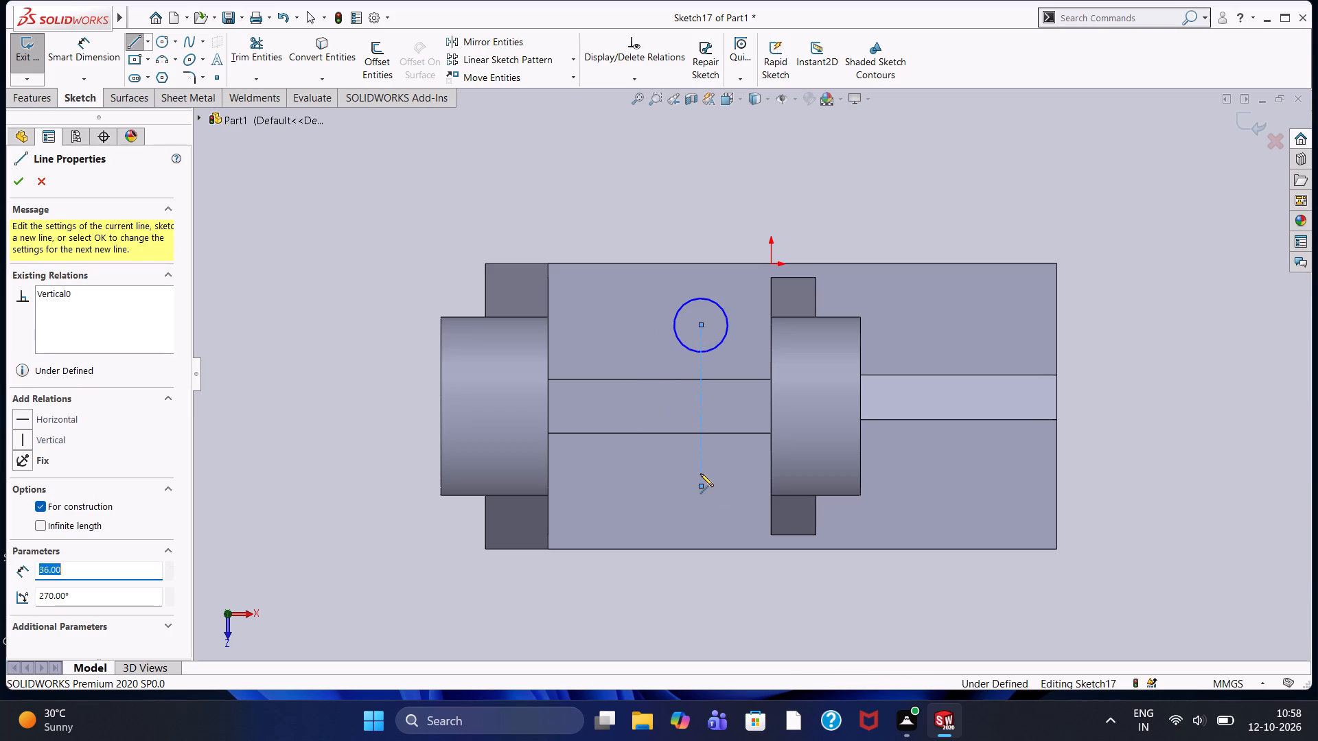
{"action": "key", "text": "Escape"}
Sketch a 12 mm diameter circle centred on the free end of the construction line.
{"action": "left_click", "coordinate": [165, 41]}
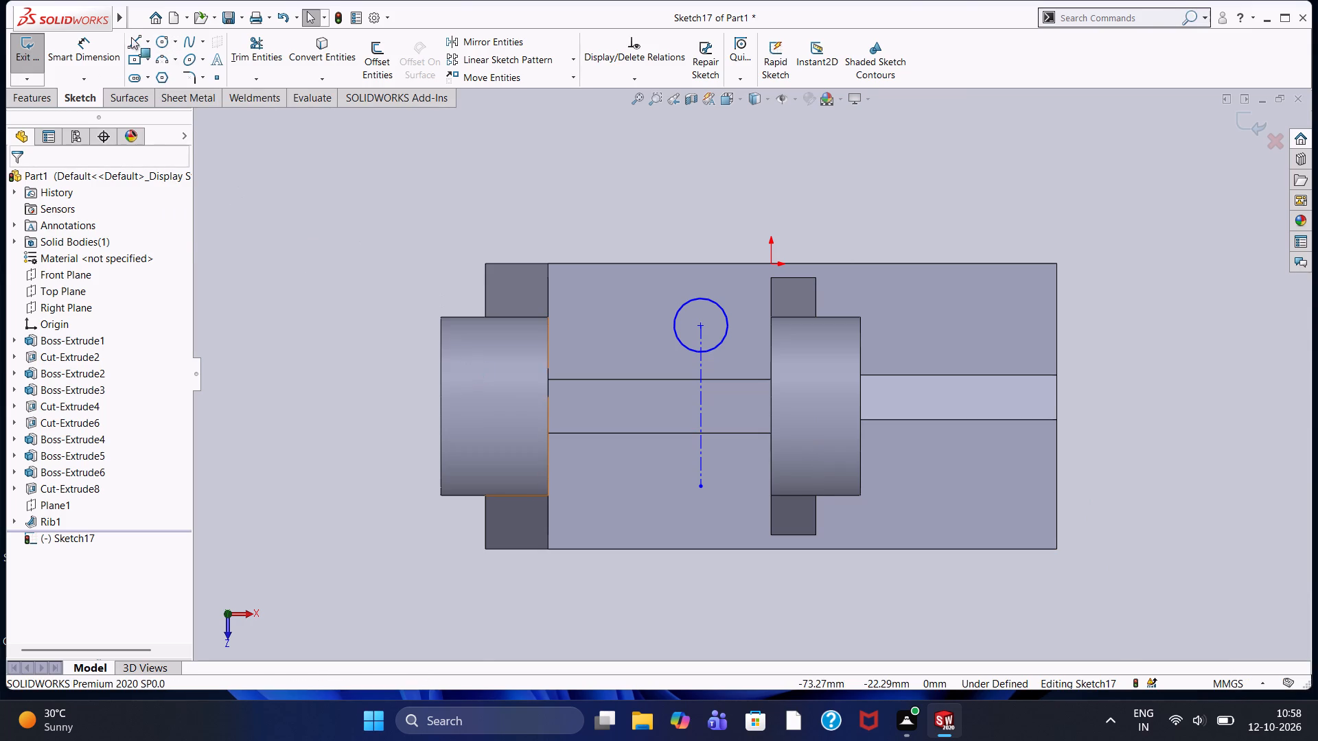
{"action": "left_click", "coordinate": [161, 37]}
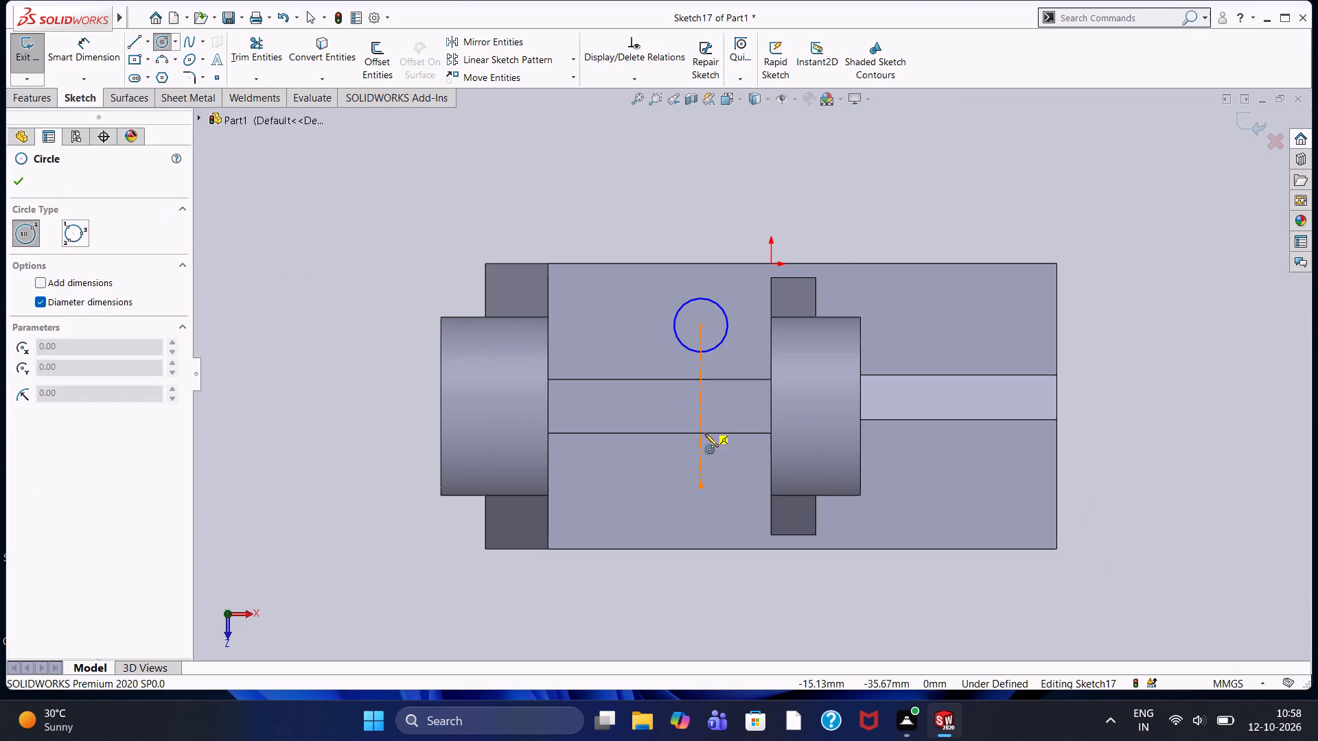
{"action": "left_click", "coordinate": [699, 488]}
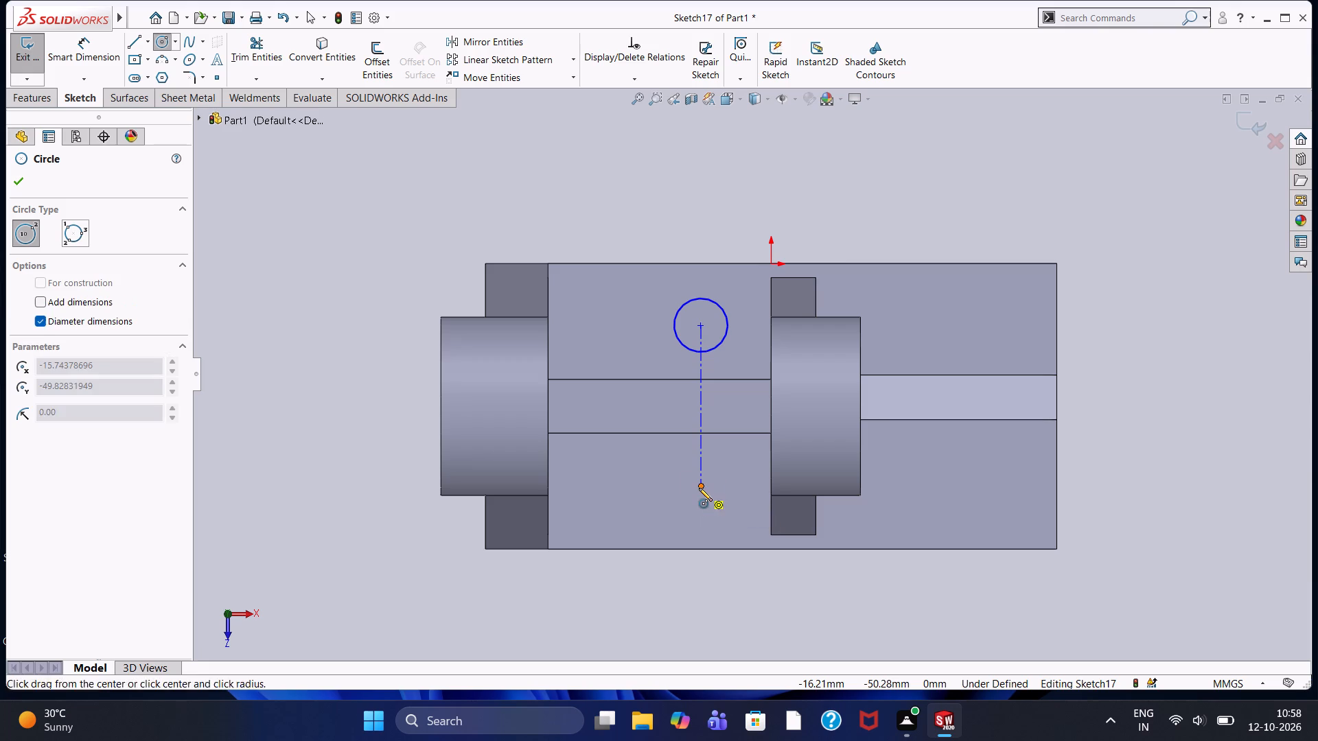
{"action": "type", "text": "12"}
{"action": "key", "text": "Return"}
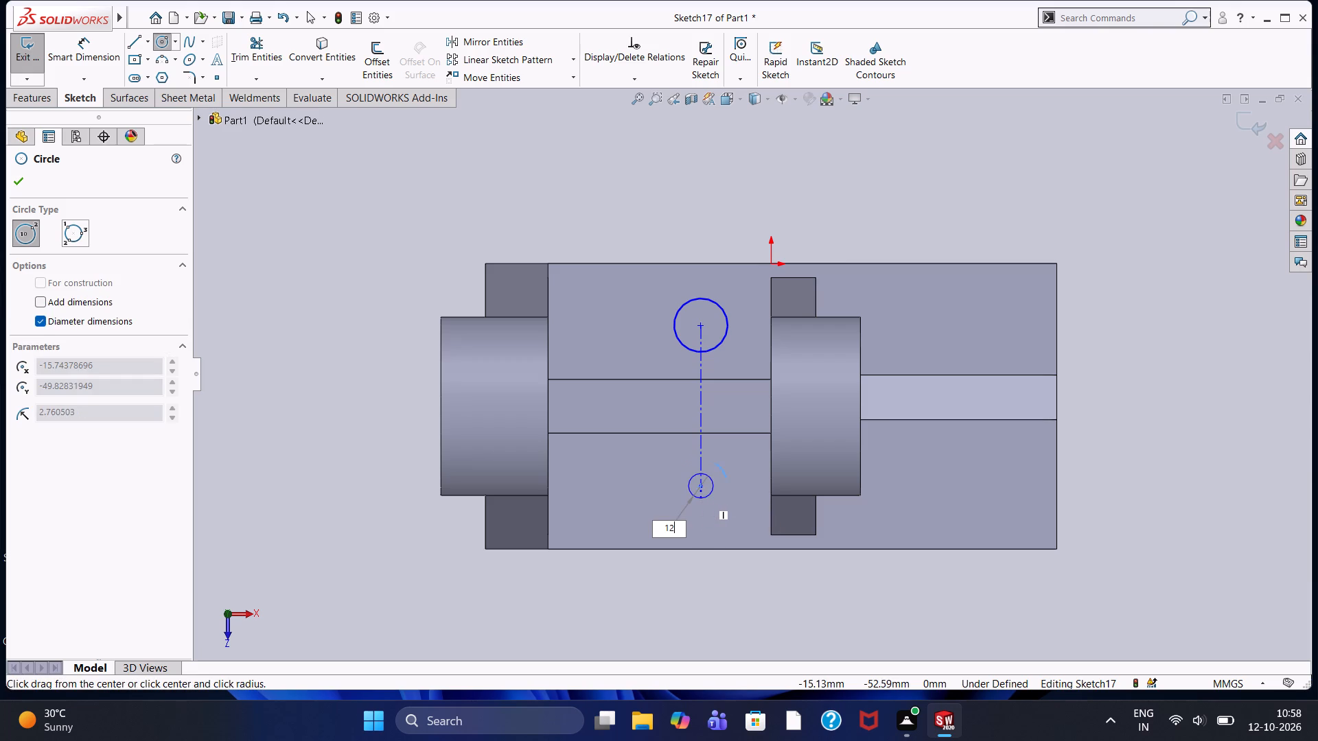
{"action": "key", "text": "Escape"}
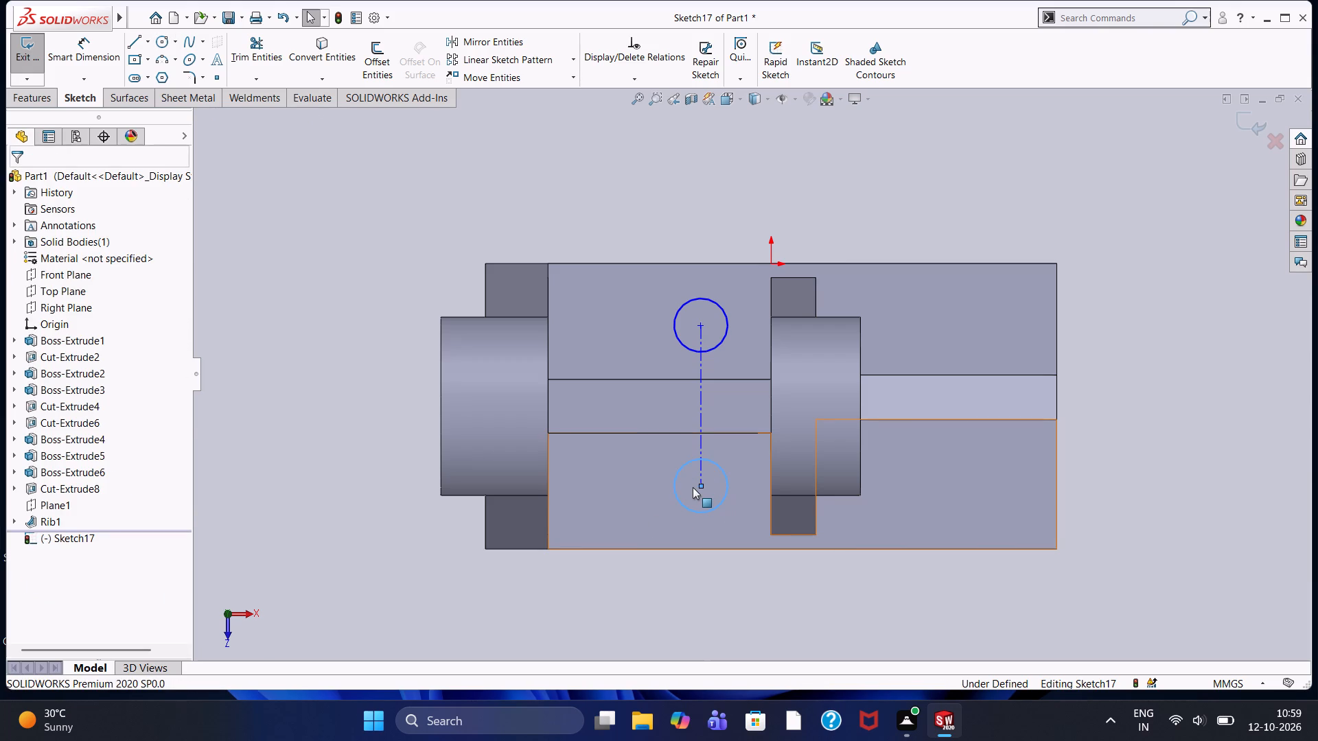
Sketch two 12 mm diameter circles on either side of the rib, level with the first pair and about 44.7 mm from the origin in X.
{"action": "left_click", "coordinate": [164, 41]}
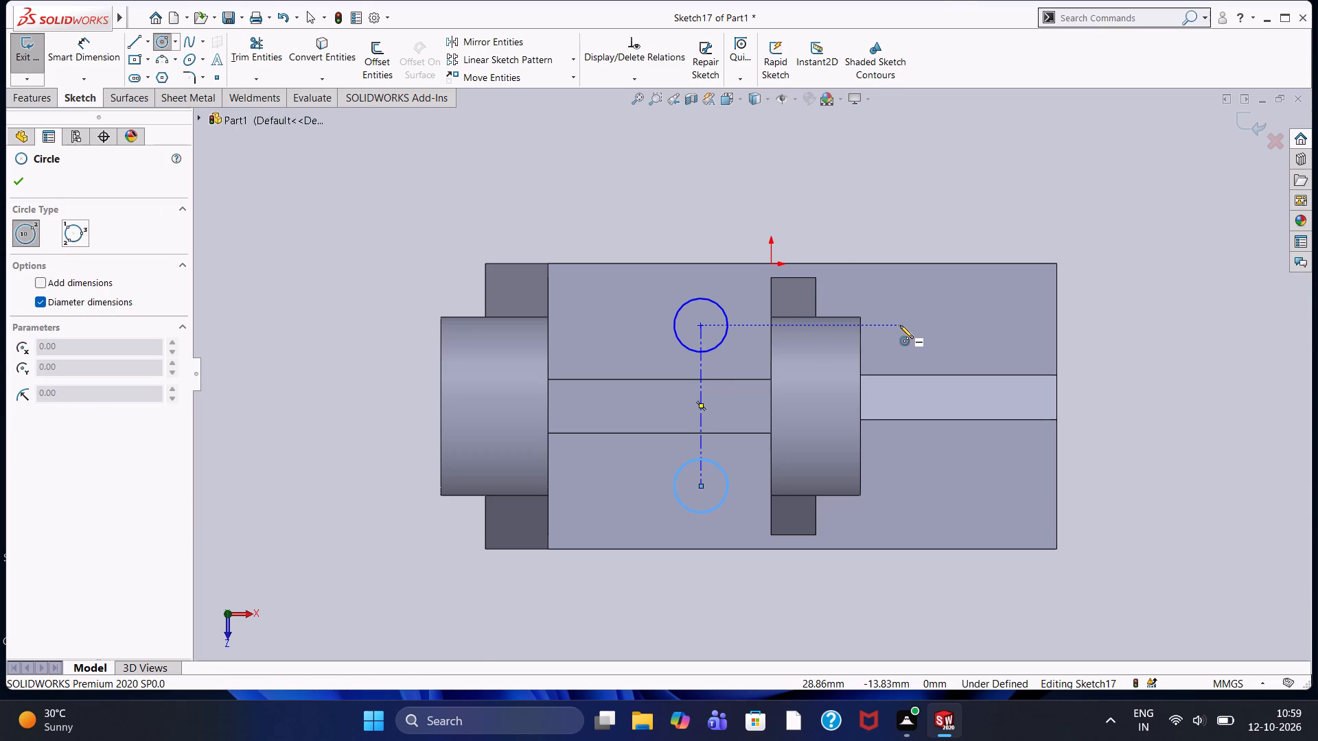
{"action": "left_click", "coordinate": [971, 326]}
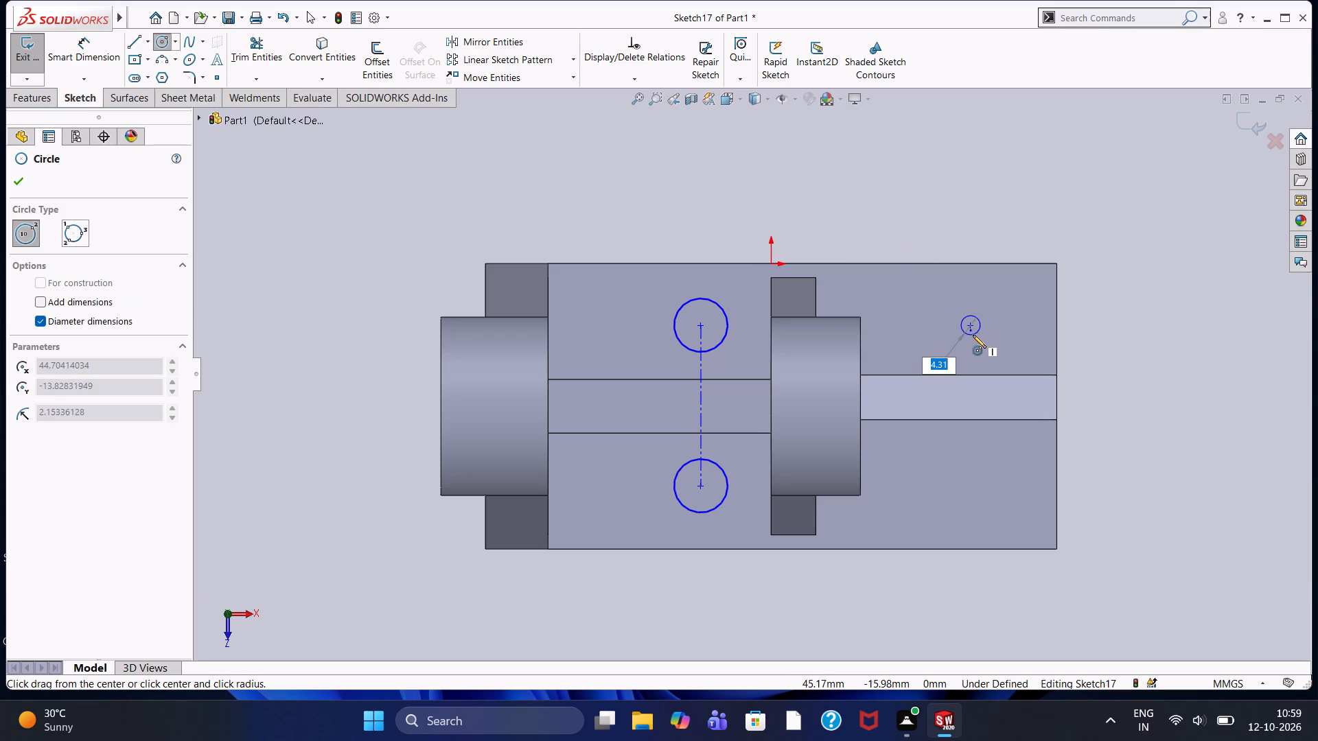
{"action": "key", "text": "1"}
{"action": "key", "text": "2"}
{"action": "key", "text": "Return"}
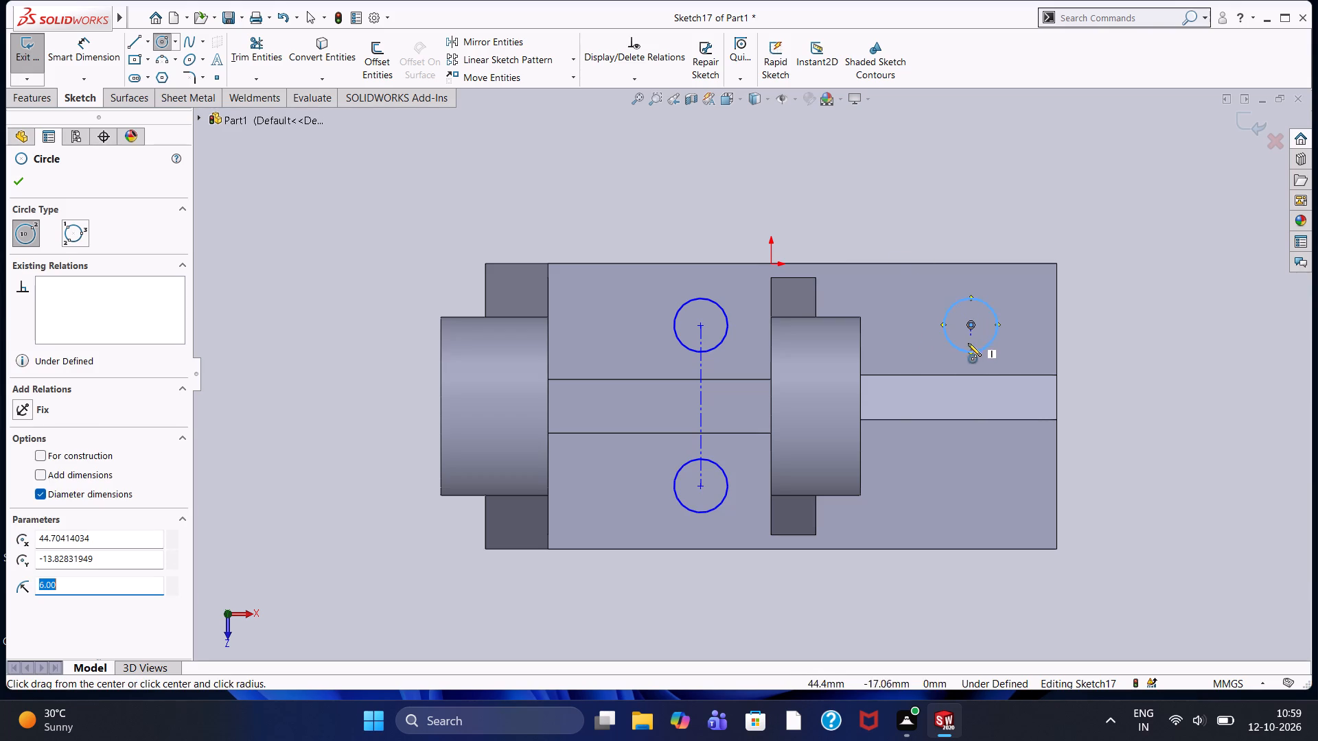
{"action": "left_click", "coordinate": [971, 484]}
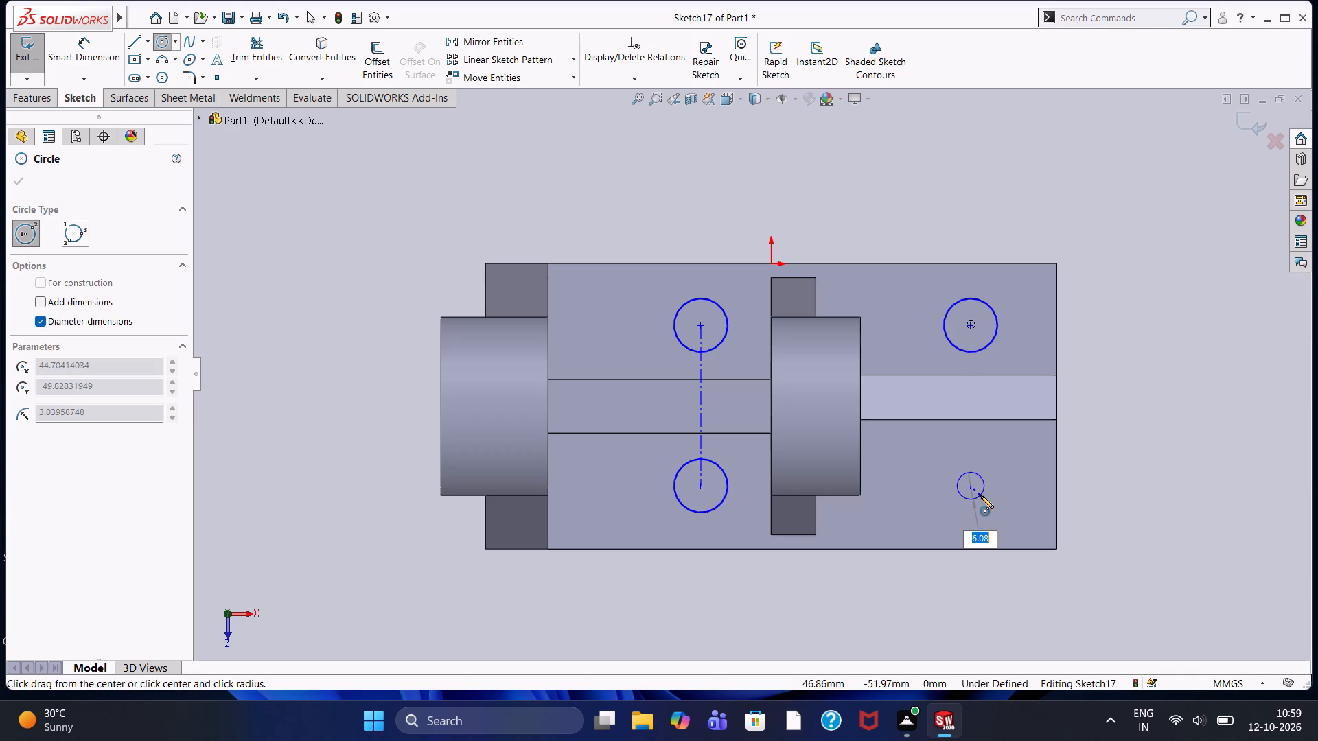
{"action": "type", "text": "12"}
{"action": "key", "text": "Return"}
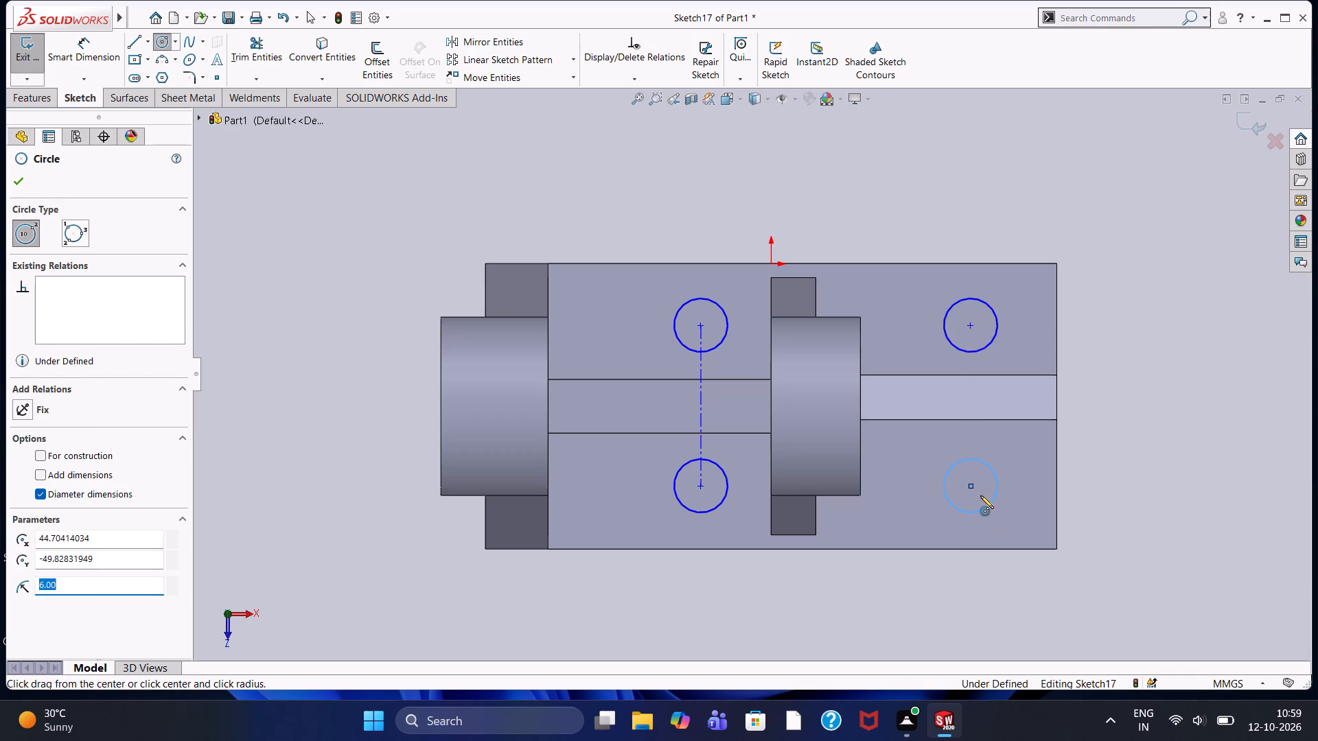
{"action": "key", "text": "Escape"}
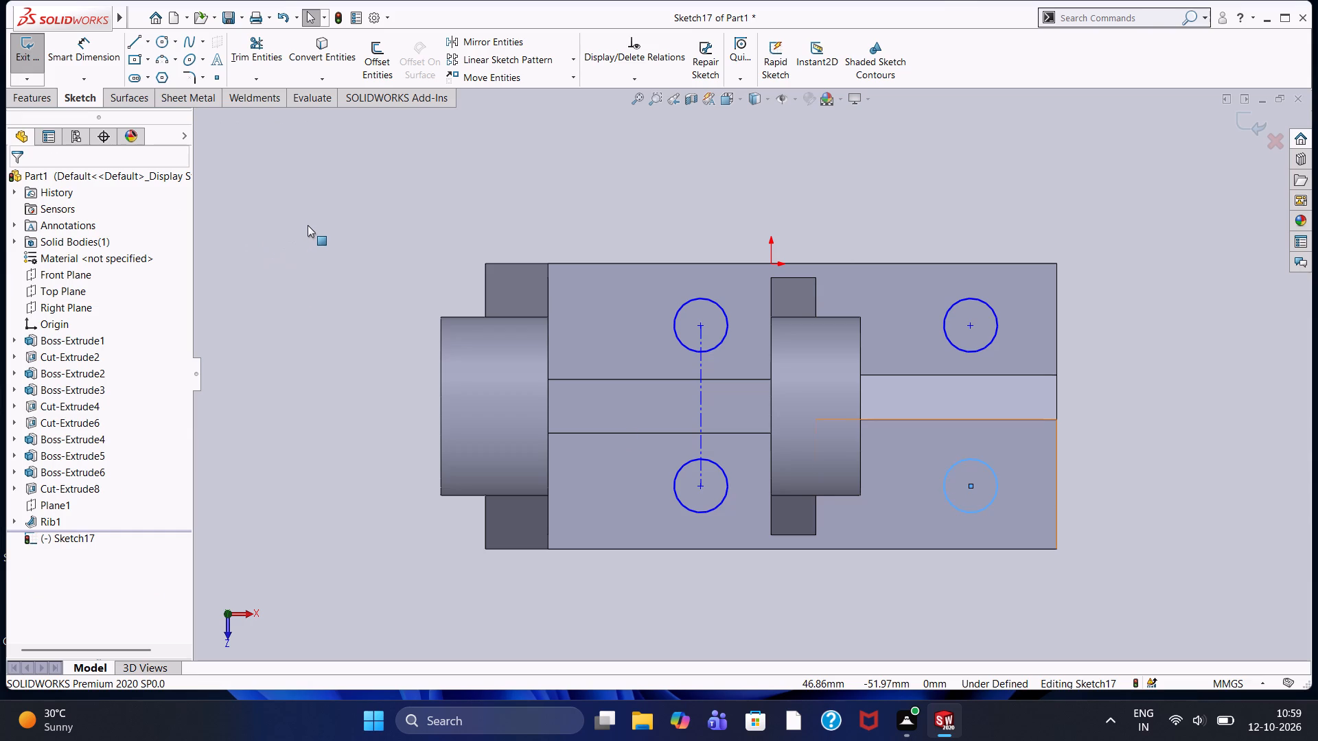
{"action": "left_click", "coordinate": [310, 221]}
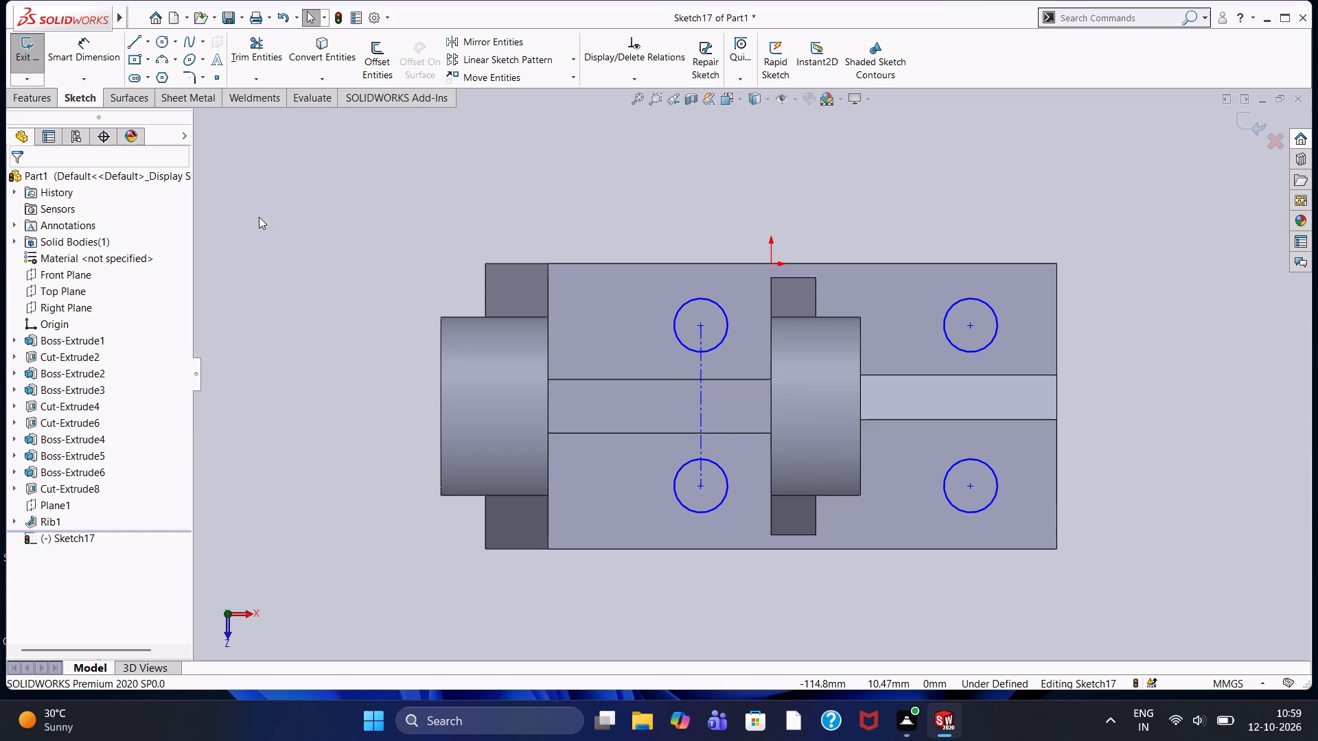
{"action": "key", "text": "Escape"}
Delete the vertical construction line joining the two circles between the supports.
{"action": "left_click", "coordinate": [700, 413]}
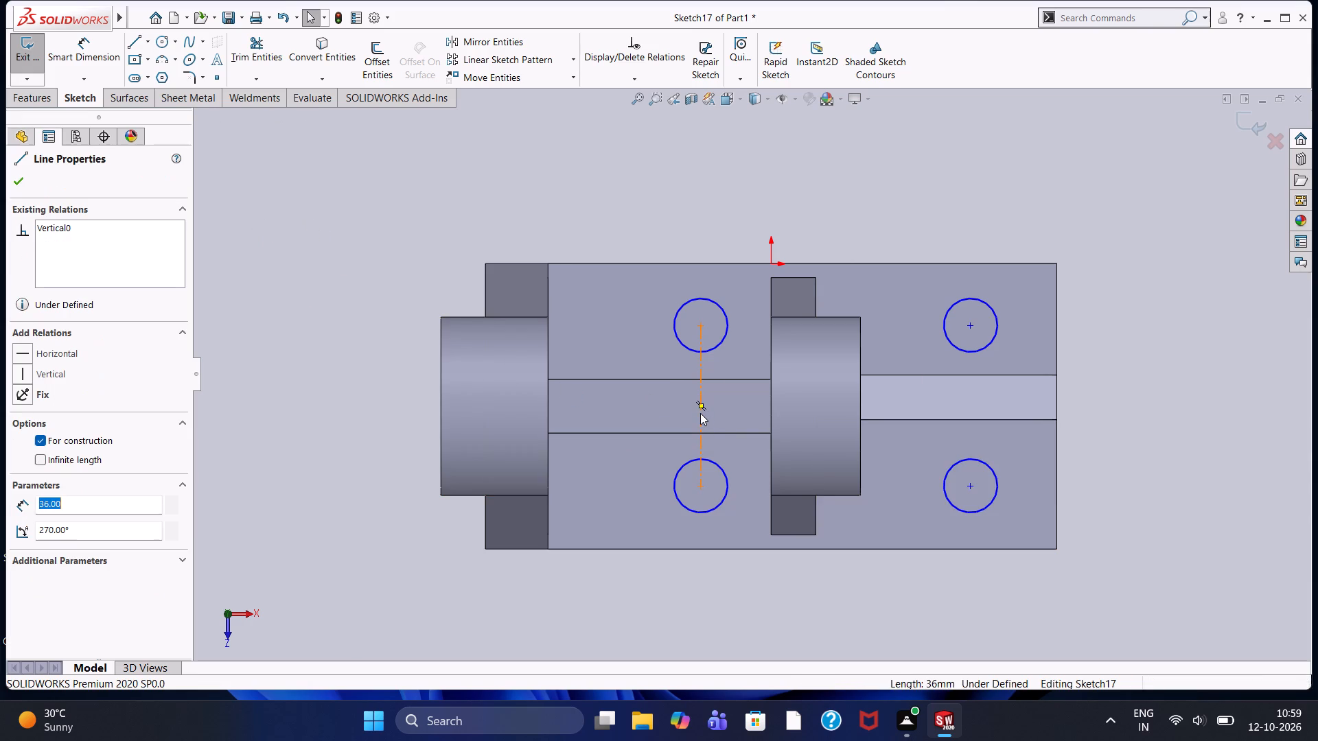
{"action": "key", "text": "Delete"}
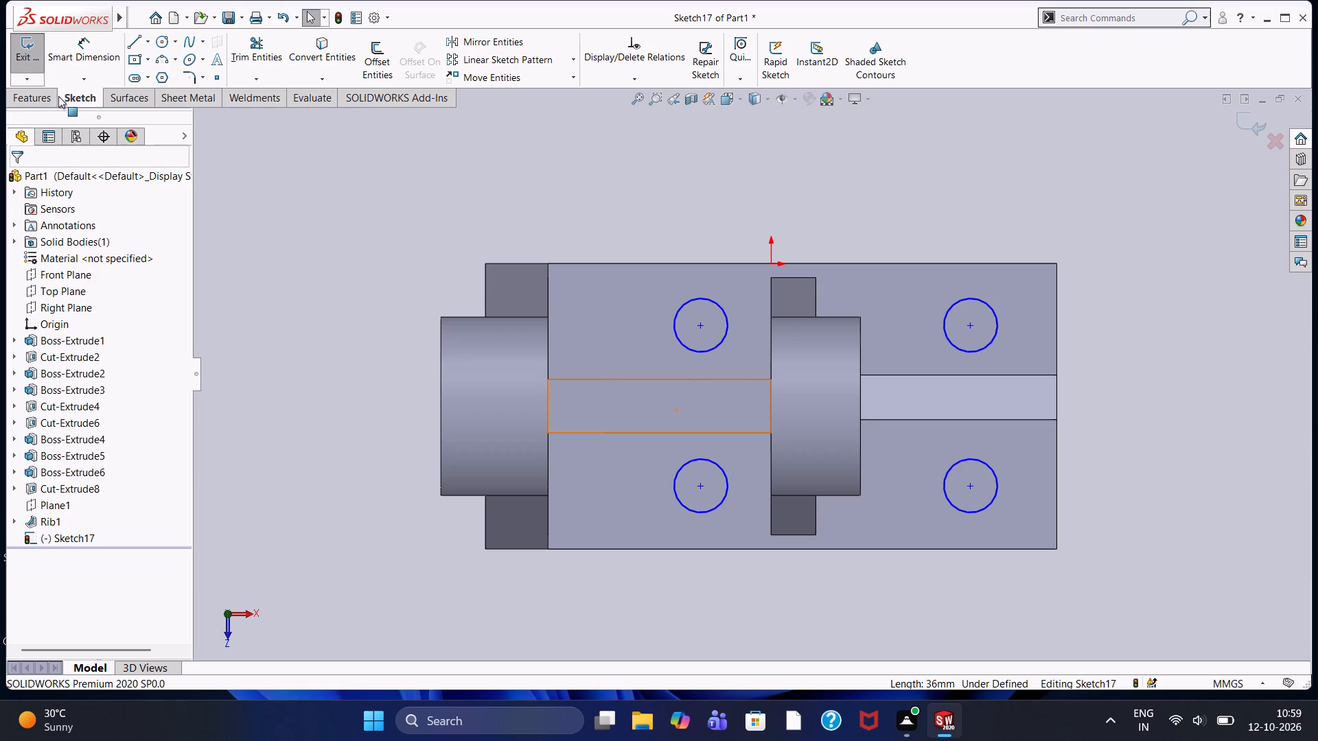
Cut the four sketched circles through the base with an Extruded Cut set to Through All.
{"action": "left_click", "coordinate": [34, 100]}
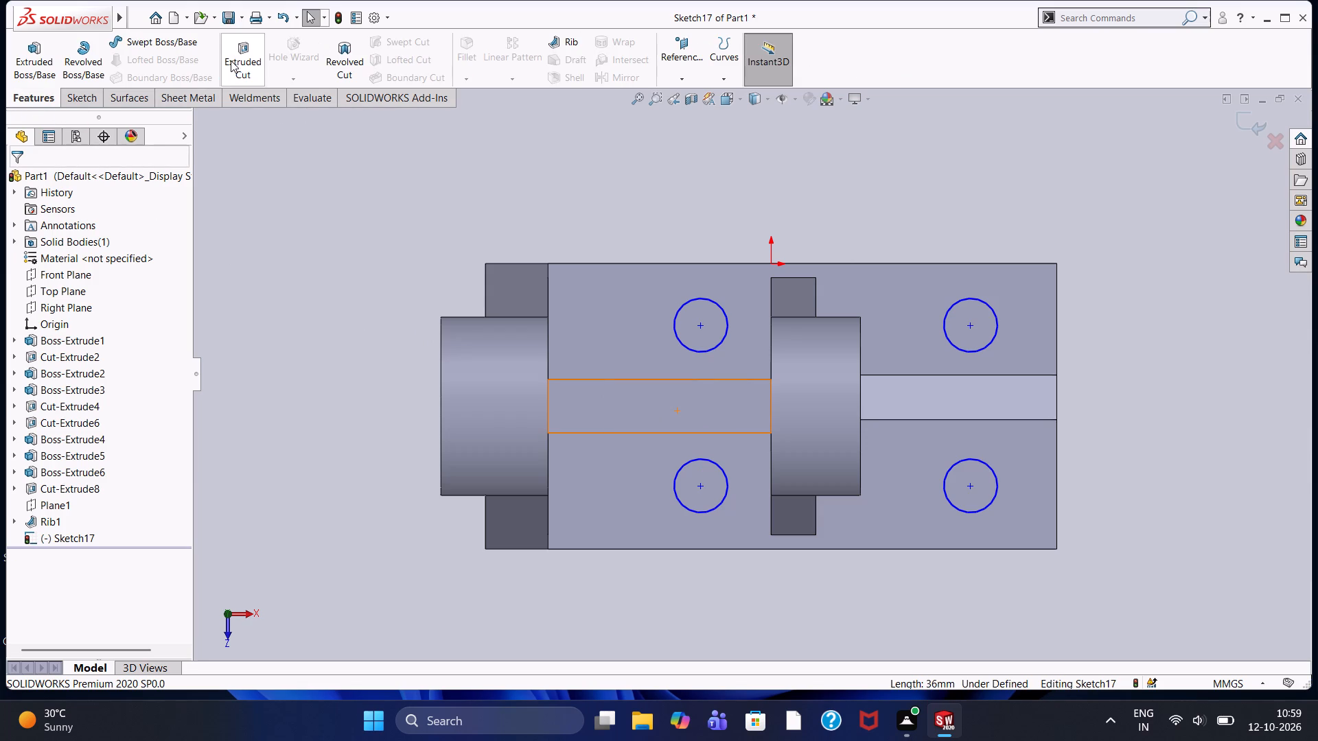
{"action": "left_click", "coordinate": [231, 60]}
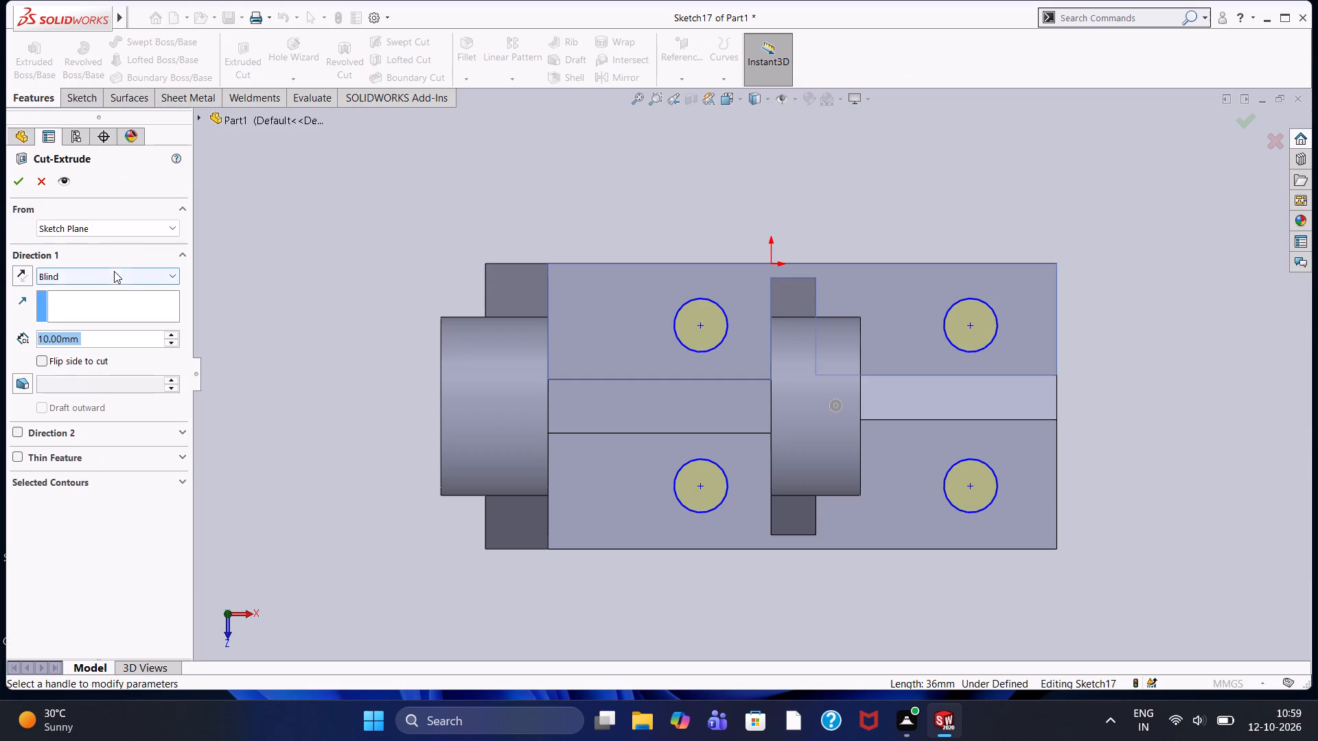
{"action": "left_click", "coordinate": [128, 282]}
{"action": "left_click", "coordinate": [128, 303]}
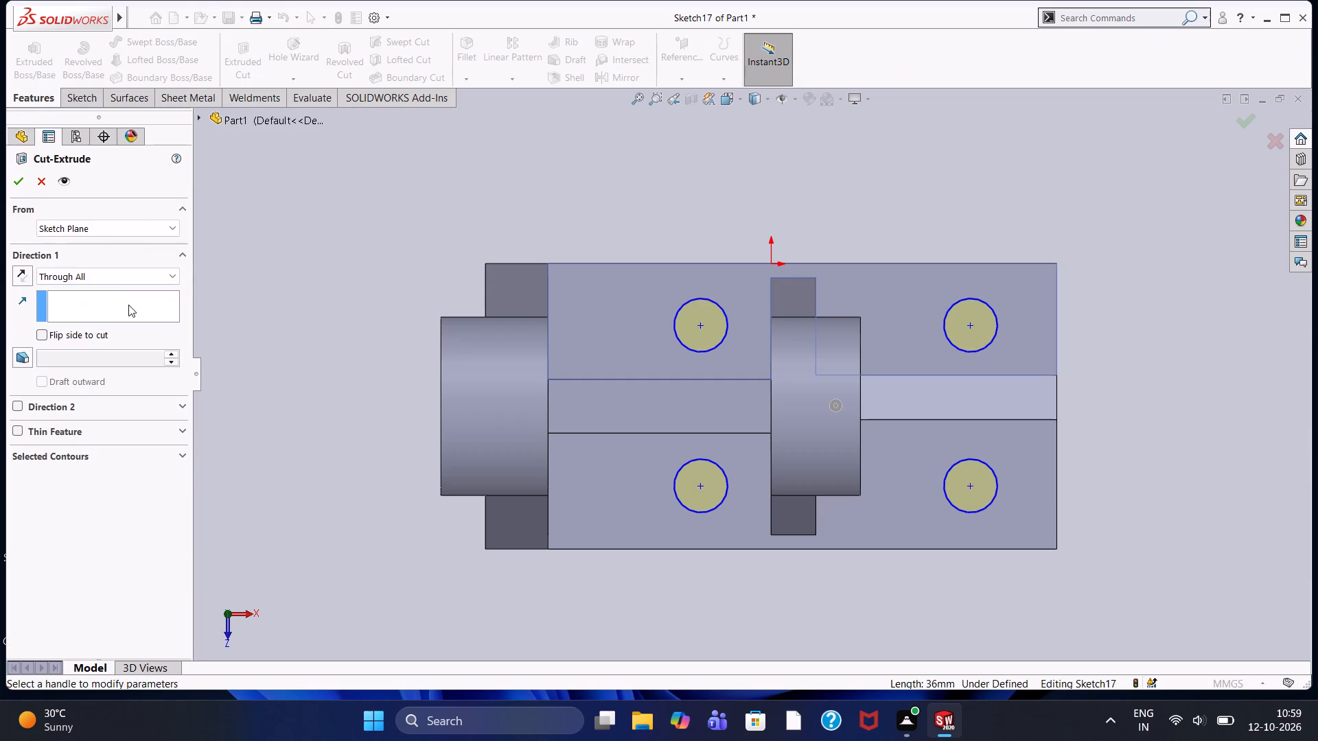
{"action": "left_click", "coordinate": [22, 182]}
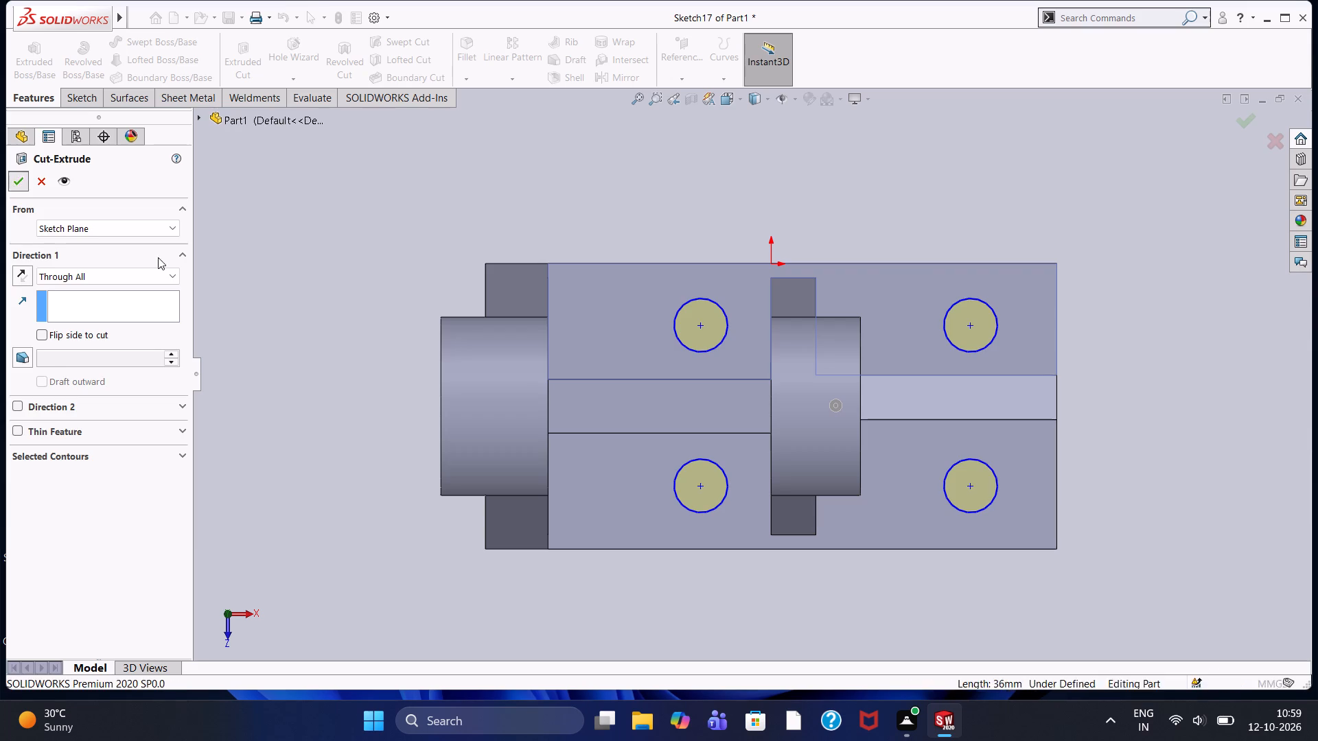
{"action": "left_click", "coordinate": [231, 259]}
Examine the bracket with its base holes from several angles and finish in the isometric view.
{"action": "middle_click_drag", "start_coordinate": [381, 294], "coordinate": [380, 203]}
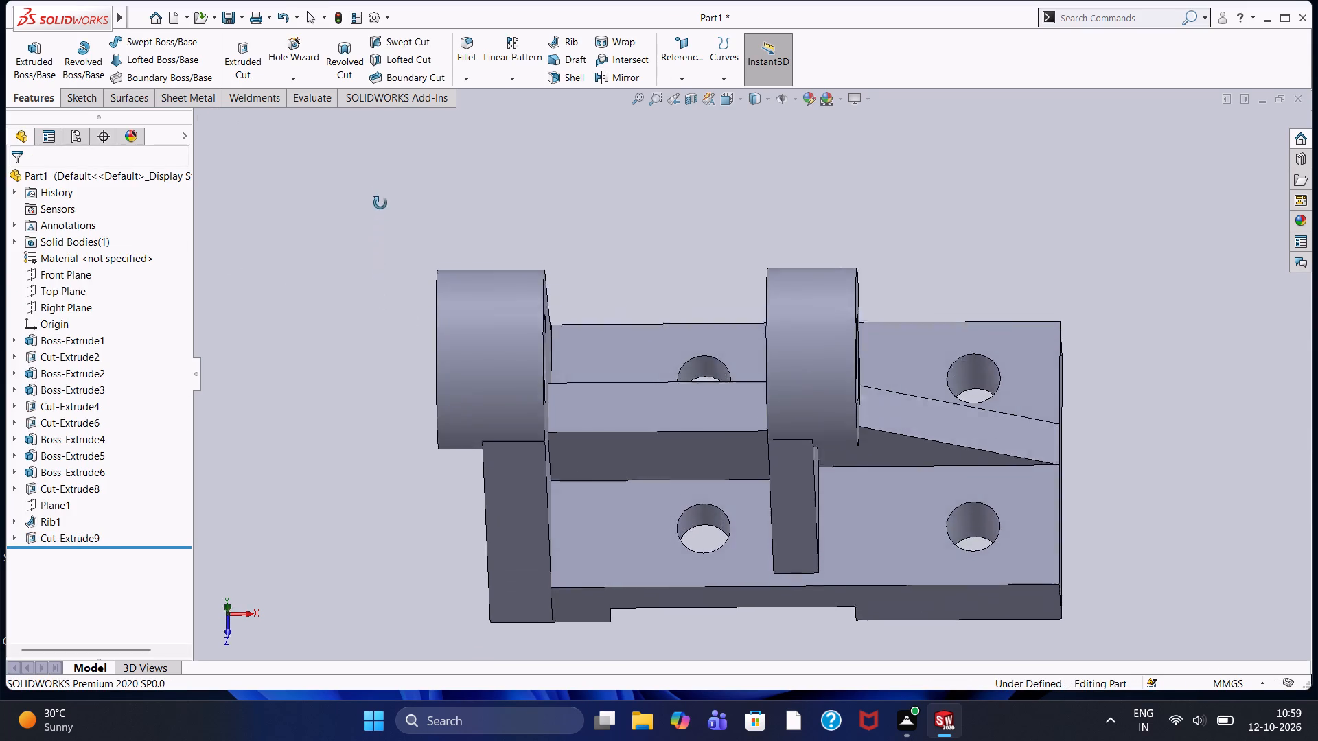
{"action": "middle_click_drag", "start_coordinate": [380, 203], "coordinate": [345, 138]}
{"action": "scroll", "coordinate": [480, 338], "scroll_direction": "up", "scroll_amount": 2}
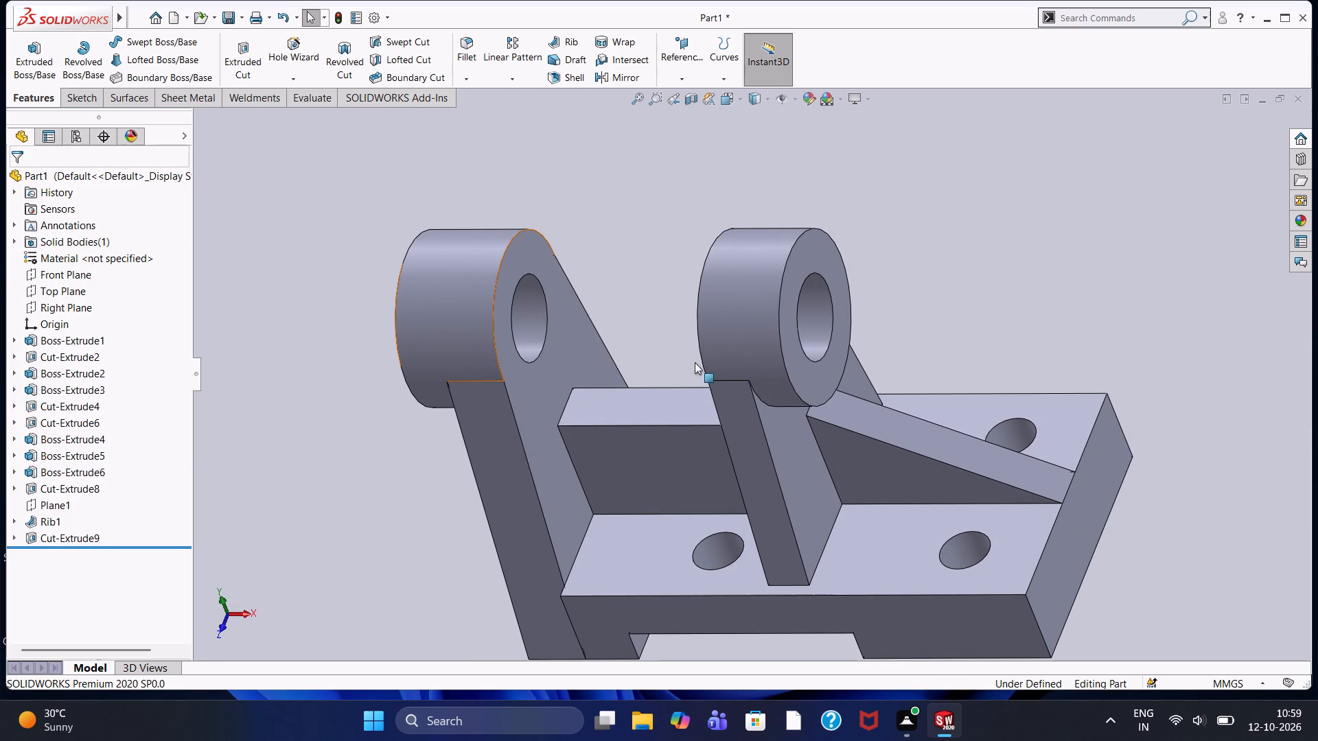
{"action": "scroll", "coordinate": [719, 379], "scroll_direction": "down", "scroll_amount": 3}
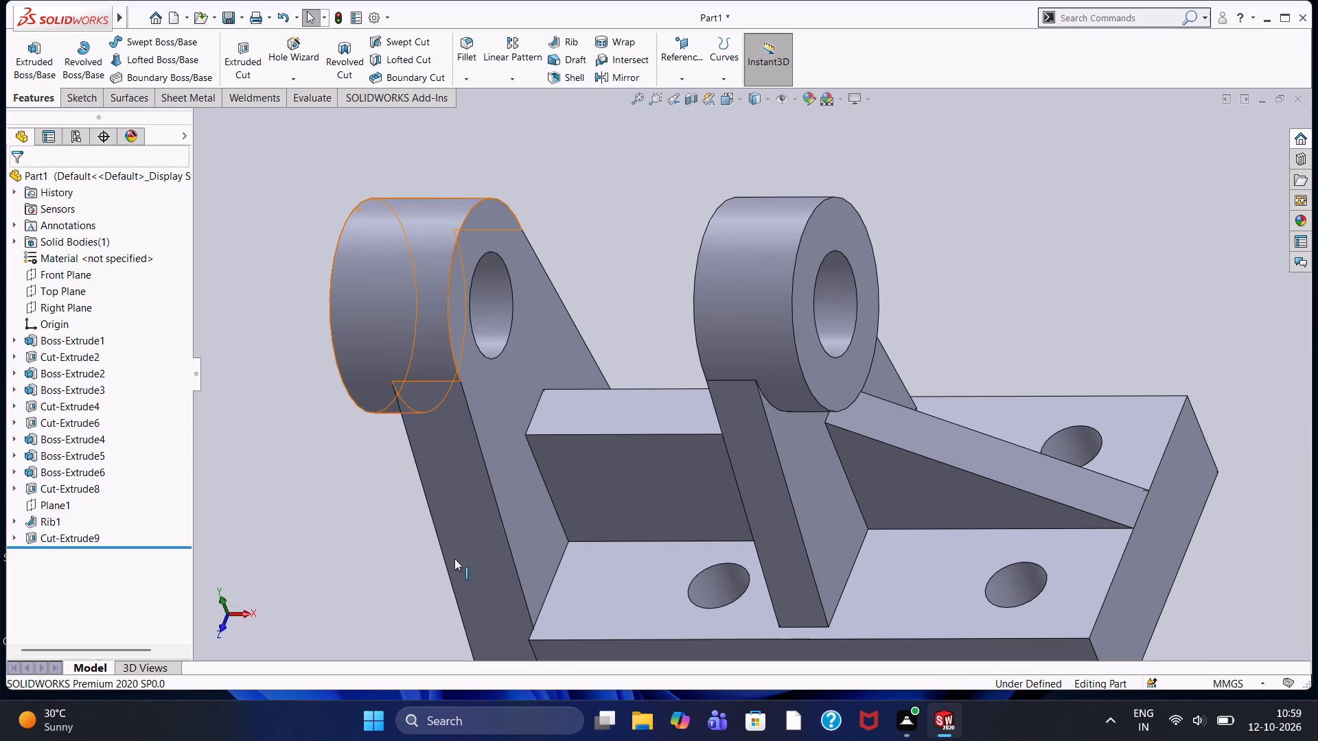
{"action": "scroll", "coordinate": [691, 489], "scroll_direction": "up", "scroll_amount": 3}
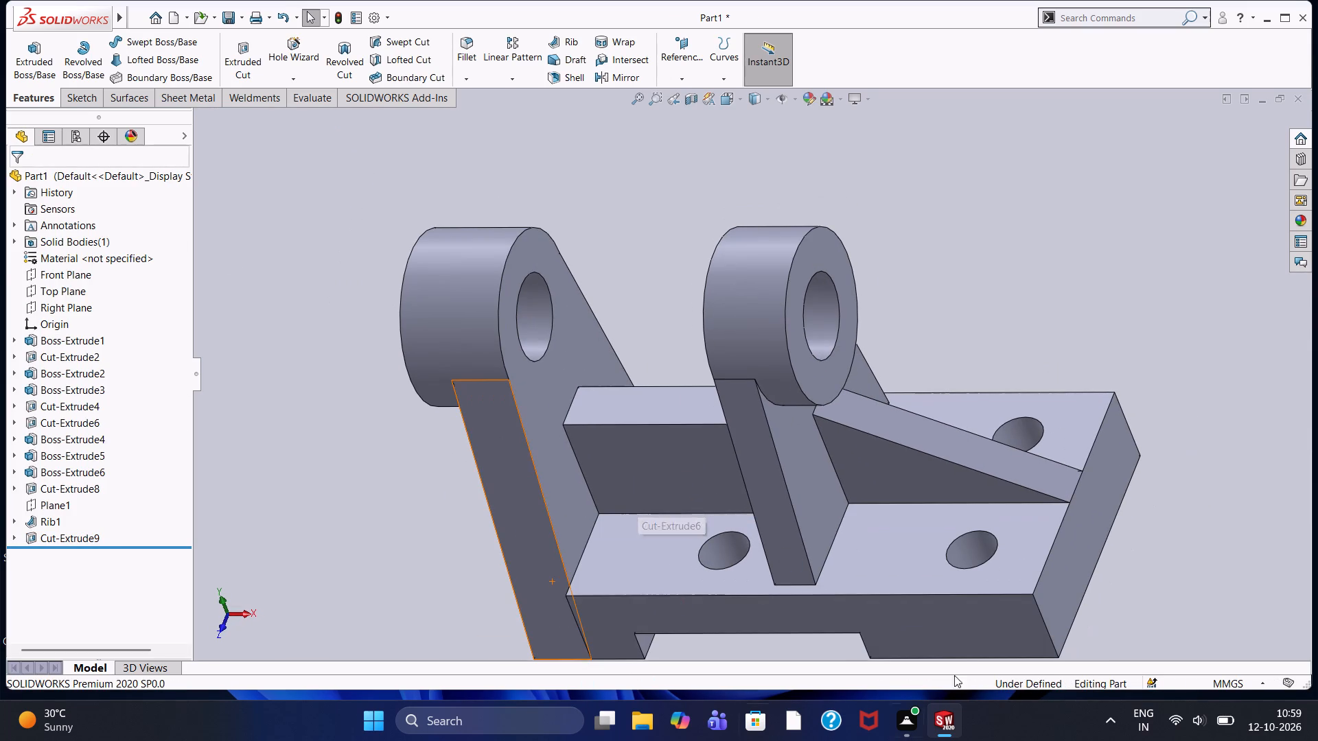
{"action": "scroll", "coordinate": [868, 532], "scroll_direction": "up", "scroll_amount": 2}
{"action": "scroll", "coordinate": [836, 511], "scroll_direction": "down", "scroll_amount": 1}
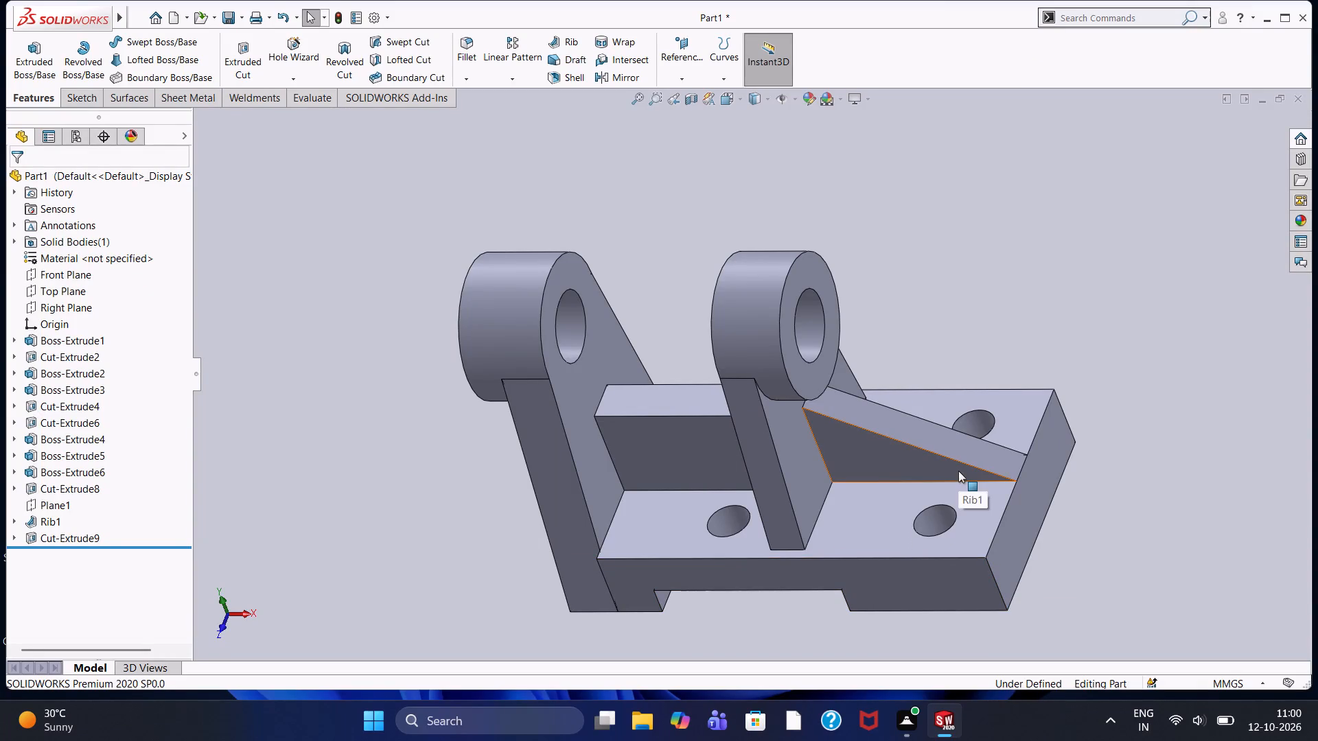
{"action": "scroll", "coordinate": [986, 342], "scroll_direction": "down", "scroll_amount": 2}
{"action": "scroll", "coordinate": [986, 340], "scroll_direction": "up", "scroll_amount": 3}
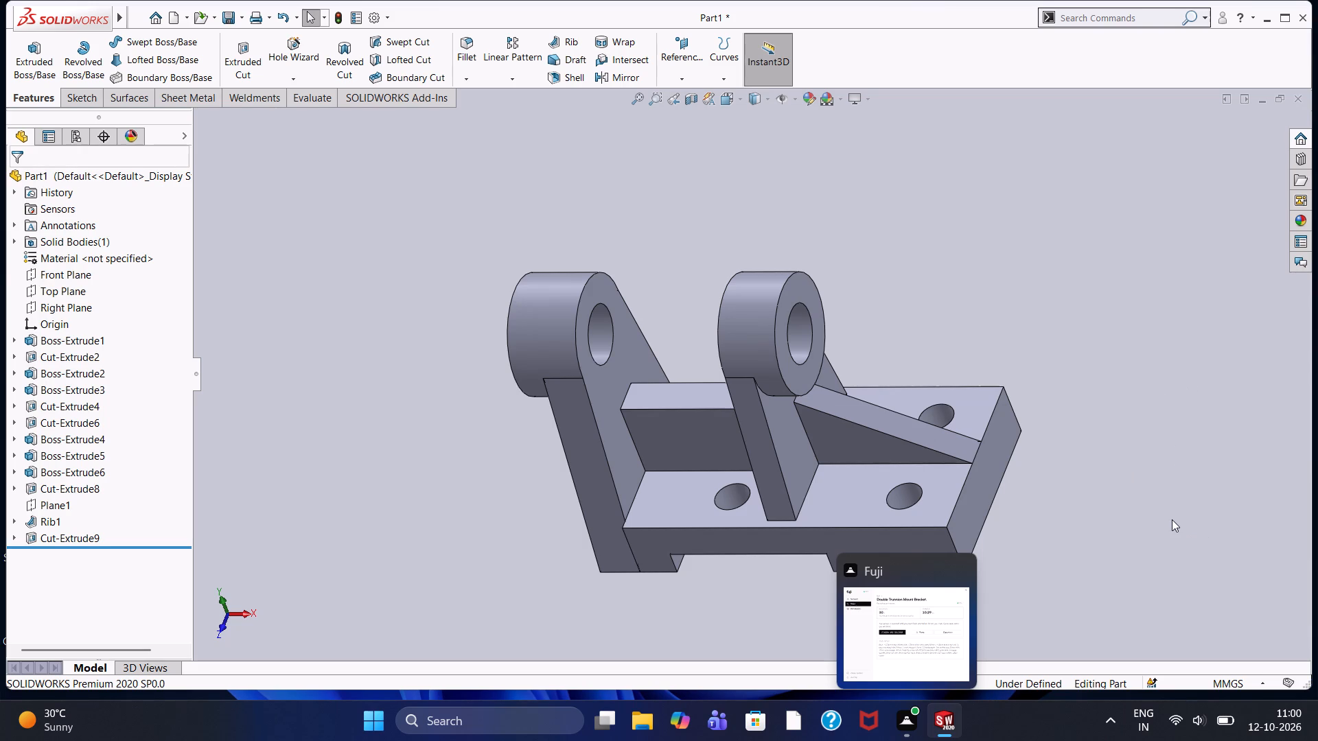
{"action": "key", "text": "ctrl+7"}
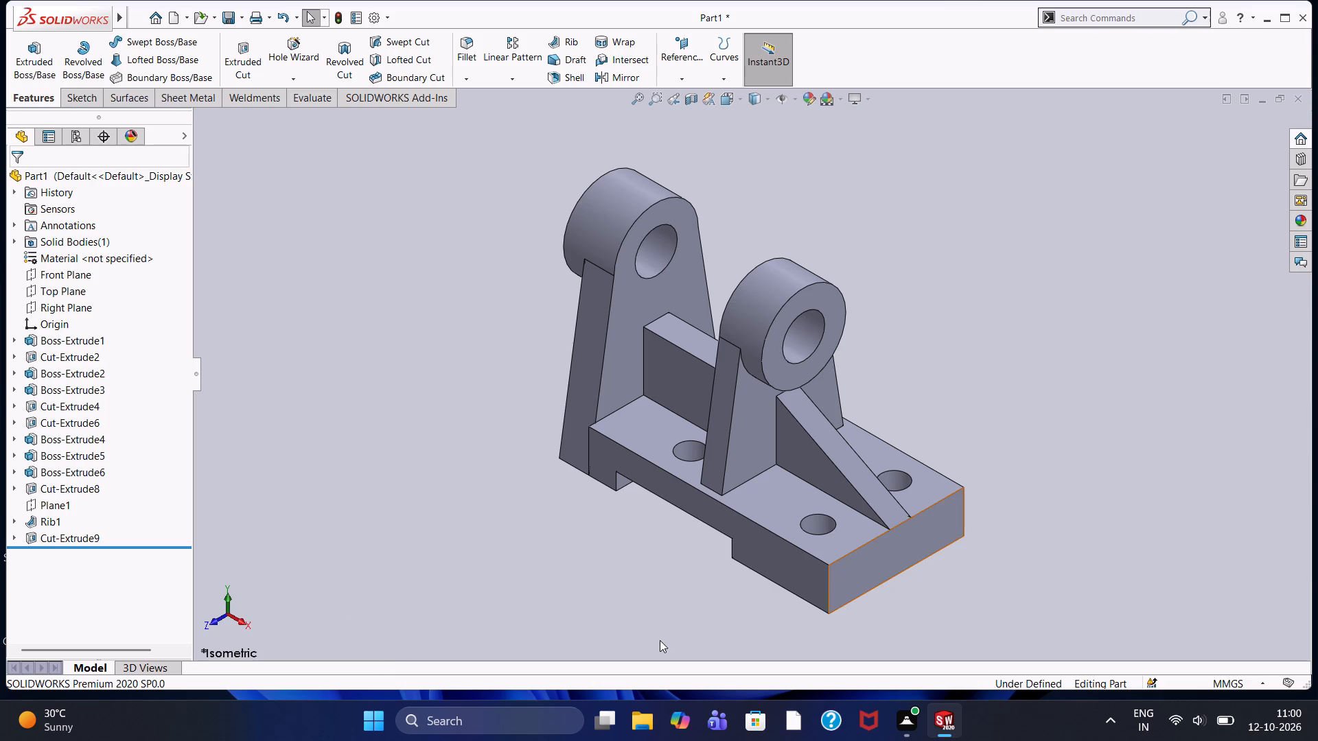
Save the part to the Desktop as Double Trunnion Mount Bracket in SOLIDWORKS Part format.
{"action": "key", "text": "ctrl+s"}
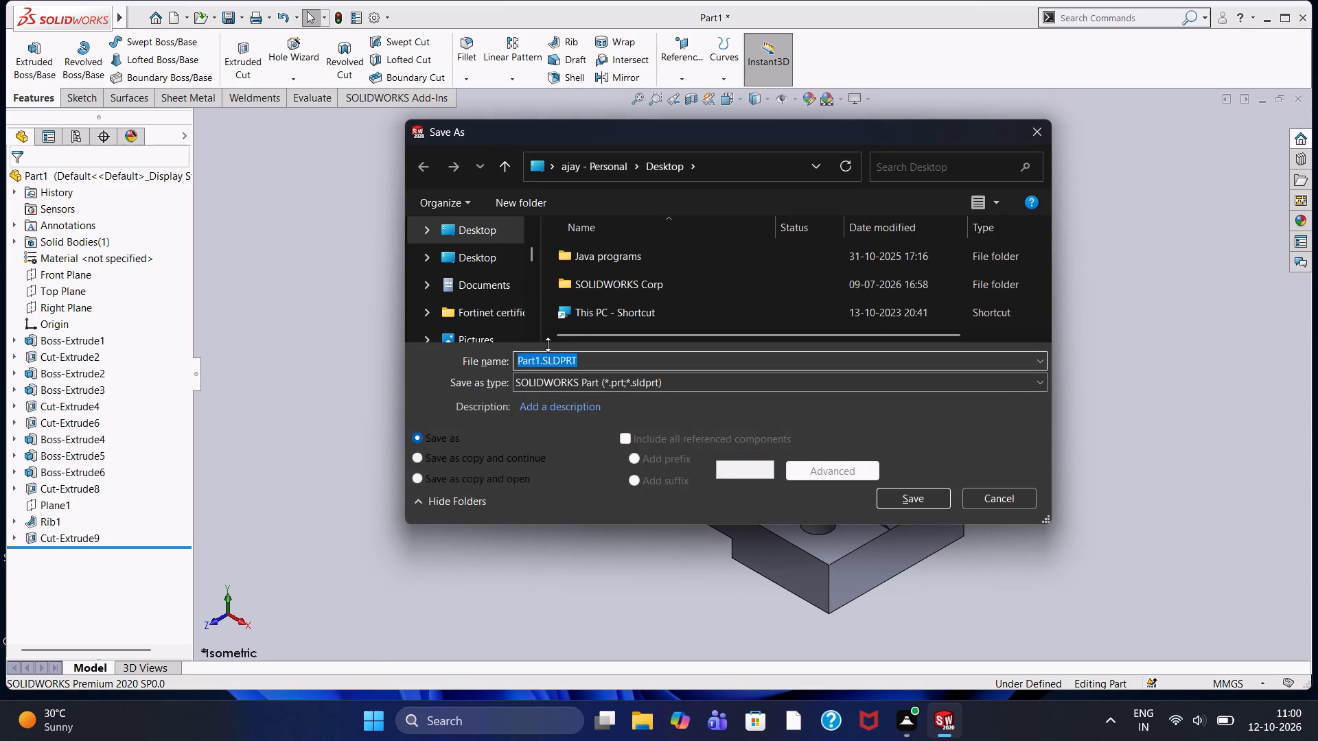
{"action": "left_click_drag", "start_coordinate": [538, 355], "coordinate": [452, 385]}
{"action": "left_click_drag", "start_coordinate": [430, 414], "coordinate": [419, 419]}
{"action": "key", "text": "BackSpace"}
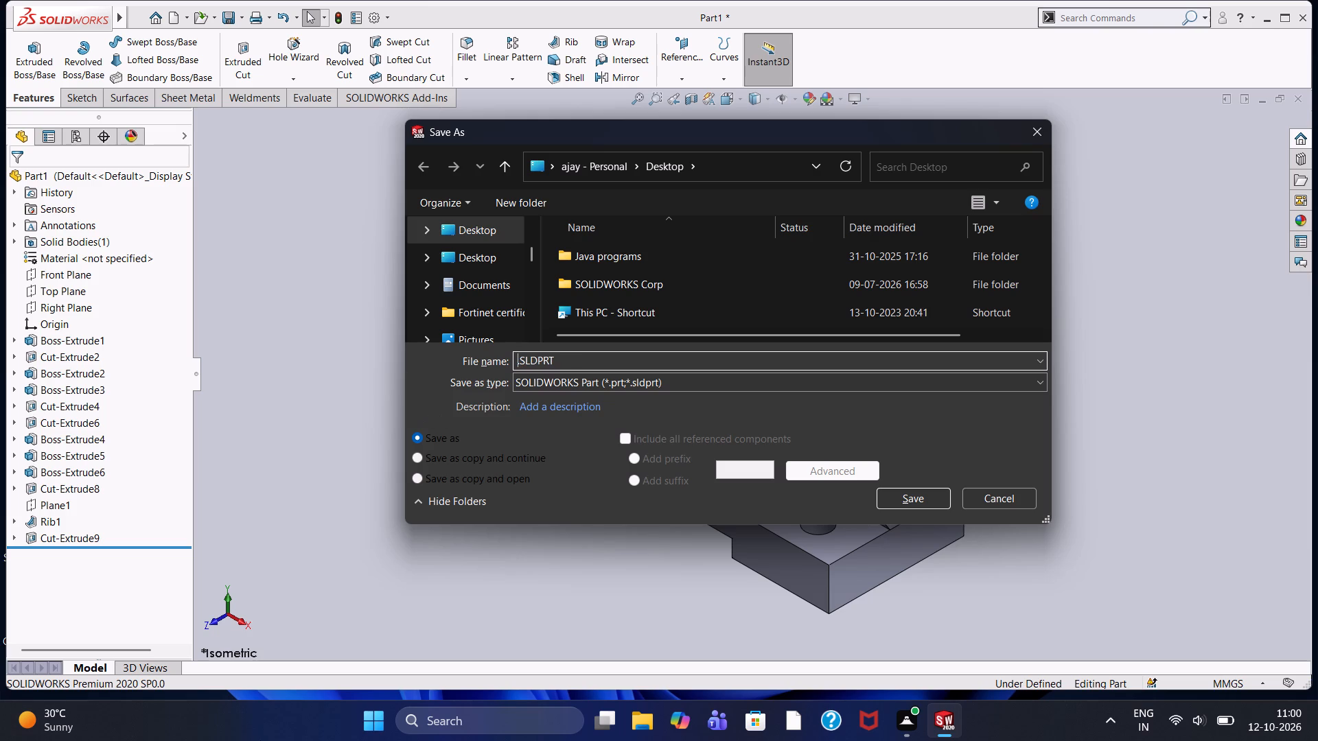
{"action": "key", "text": "ctrl+v"}
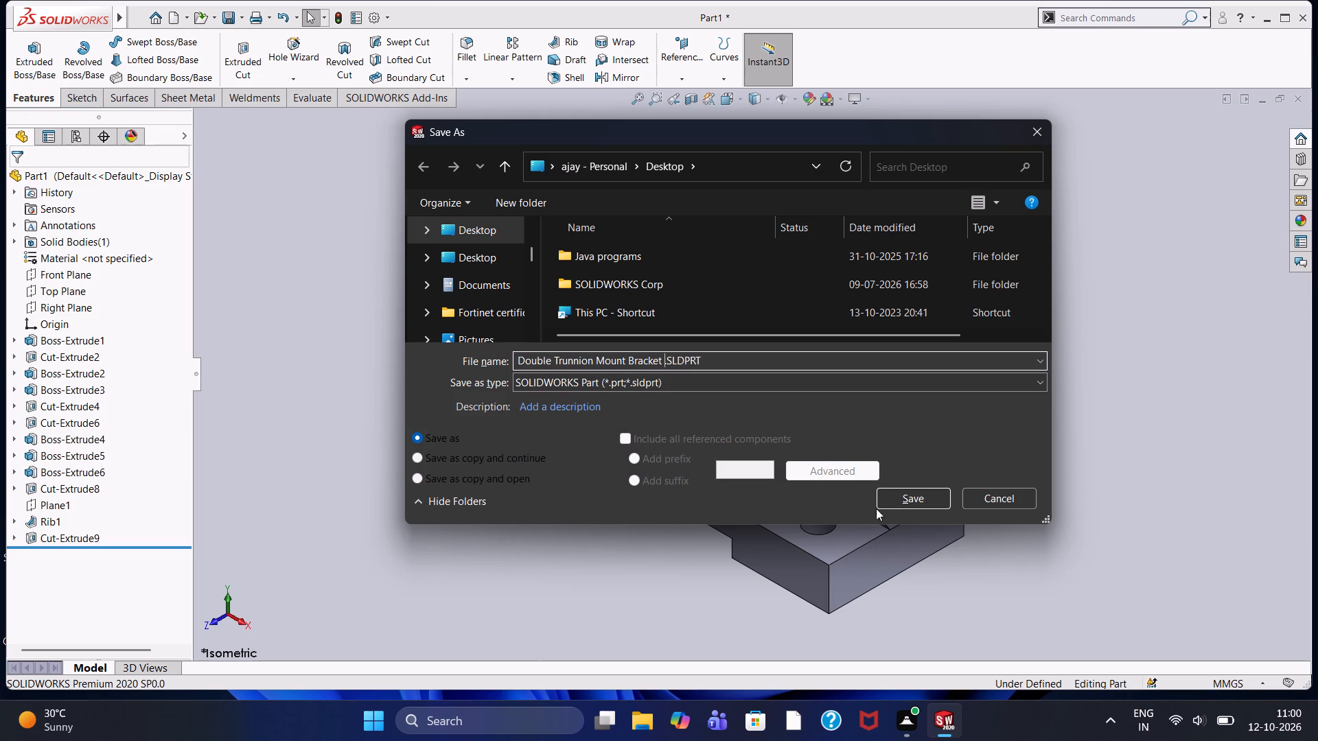
{"action": "left_click", "coordinate": [894, 496]}
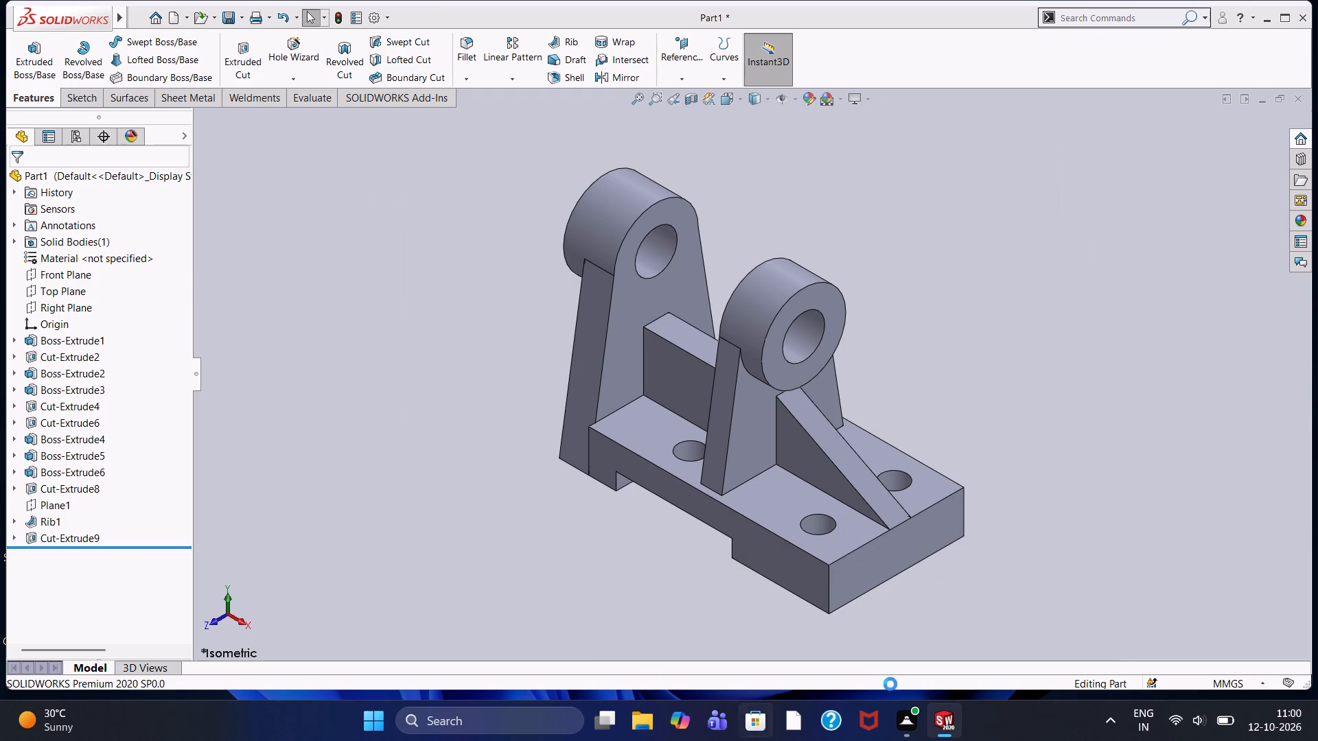